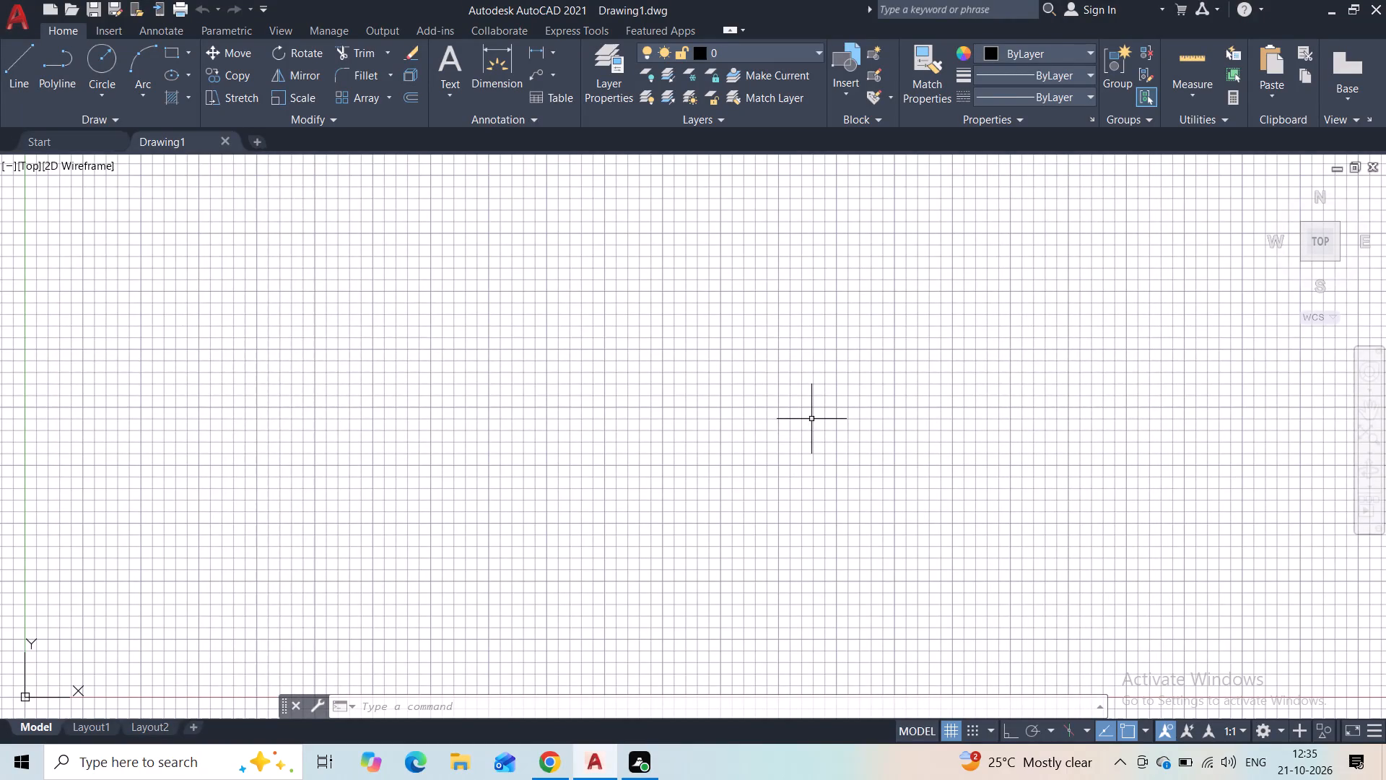
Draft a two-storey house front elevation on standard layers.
Set the model space limits with the lower-left corner at 0,0 and the upper-right corner at 297,210.
{"action": "type", "text": "li"}
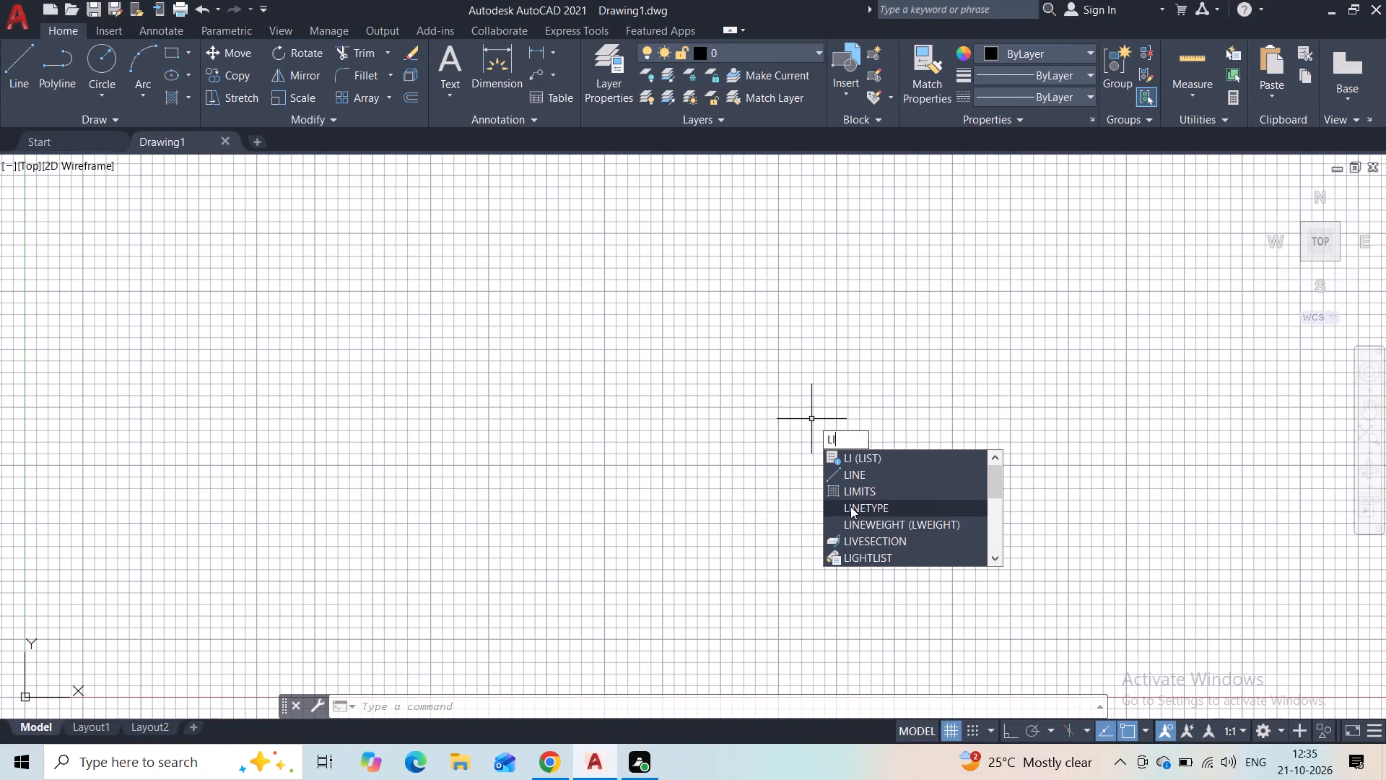
{"action": "left_click", "coordinate": [860, 492]}
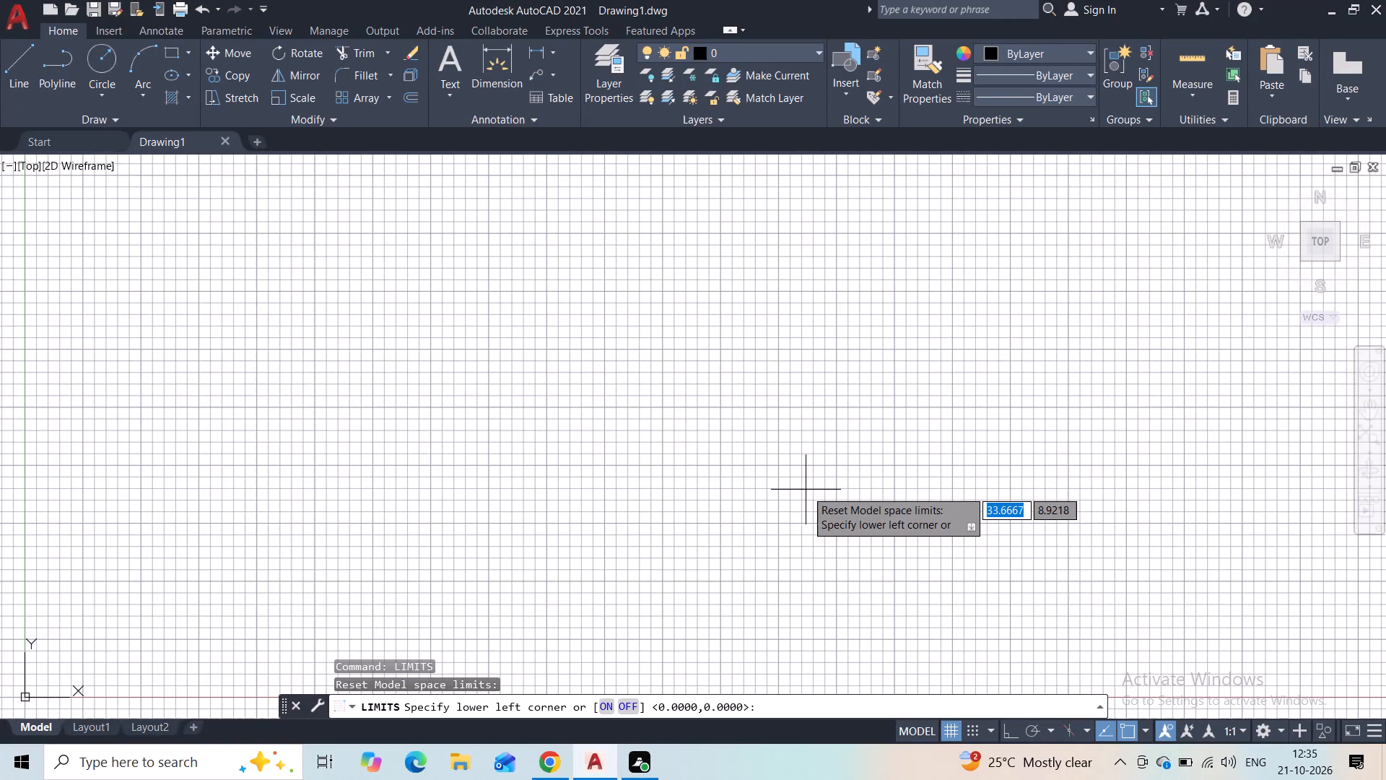
{"action": "key", "text": "0"}
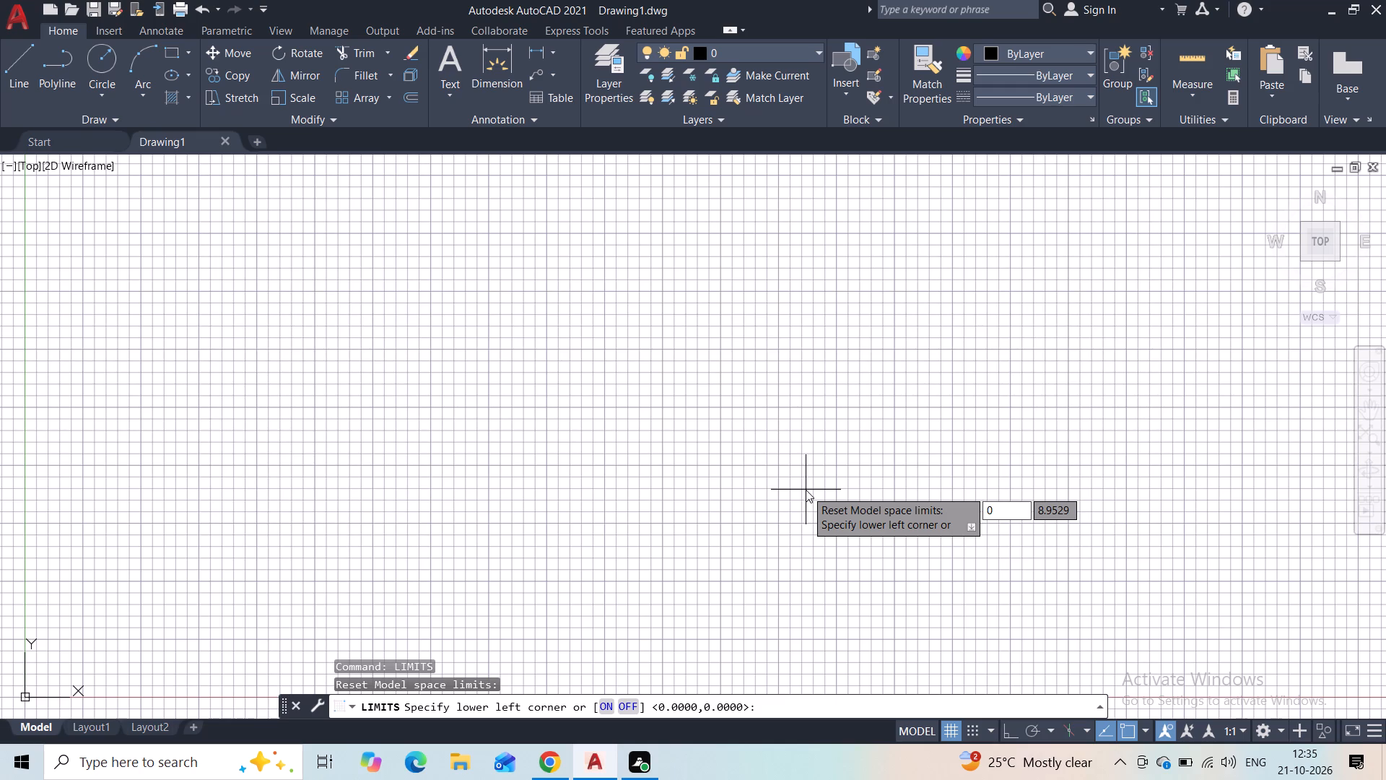
{"action": "key", "text": "comma"}
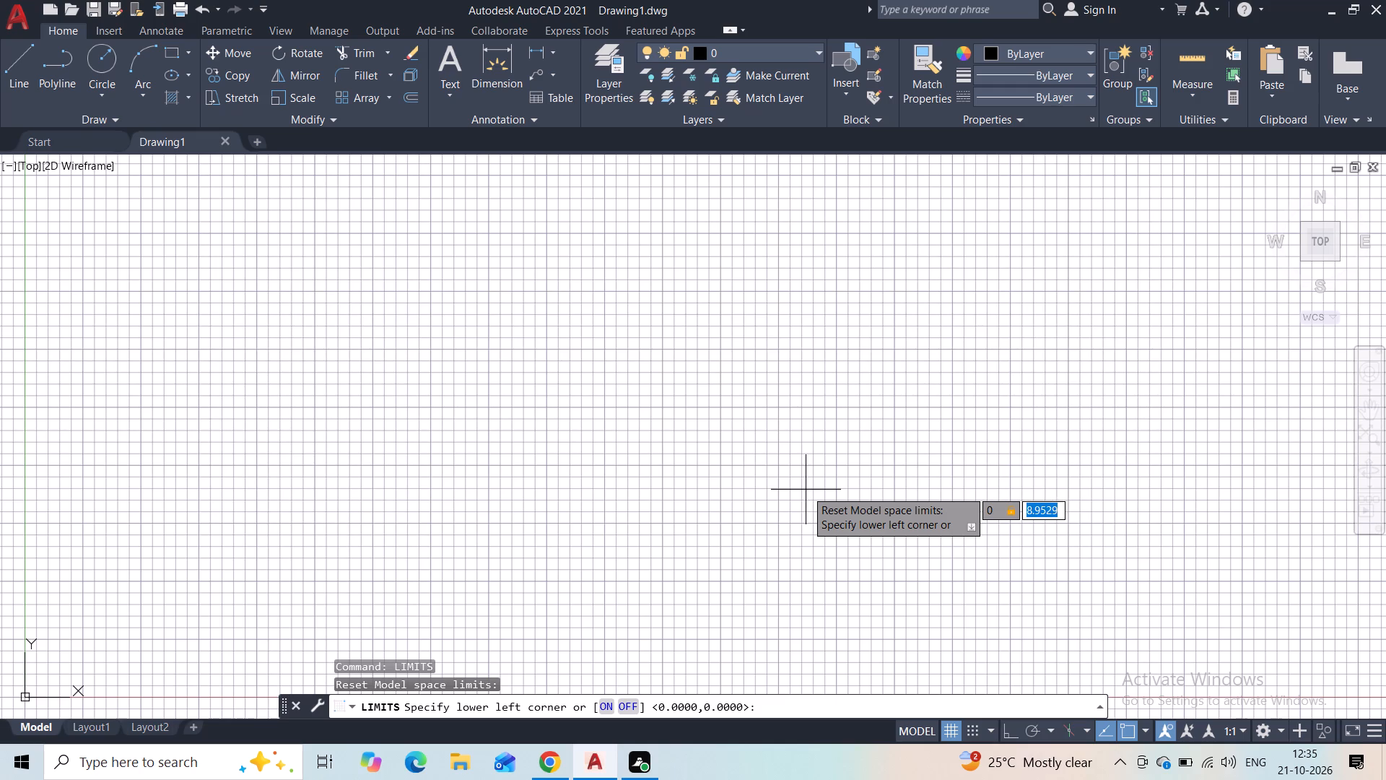
{"action": "key", "text": "0"}
{"action": "key", "text": "Return"}
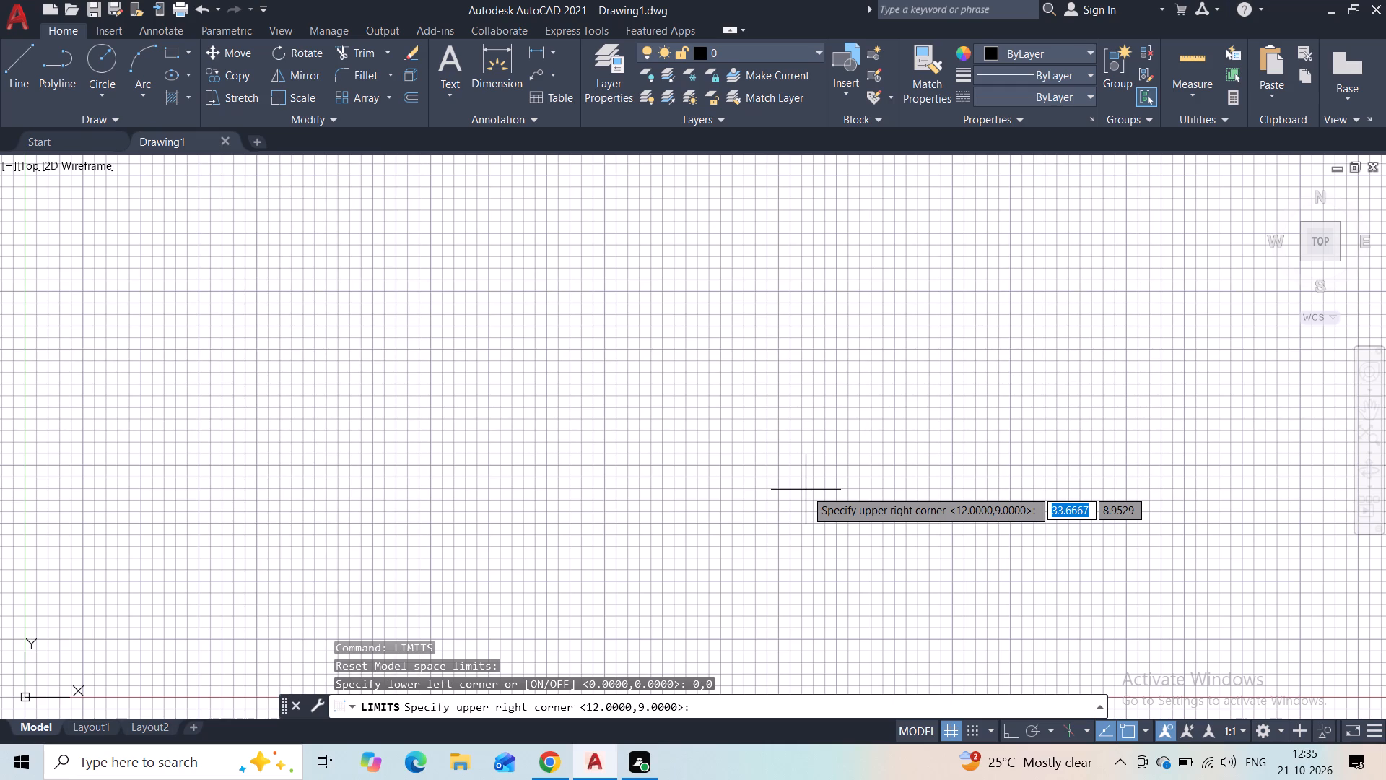
{"action": "key", "text": "2"}
{"action": "type", "text": "97"}
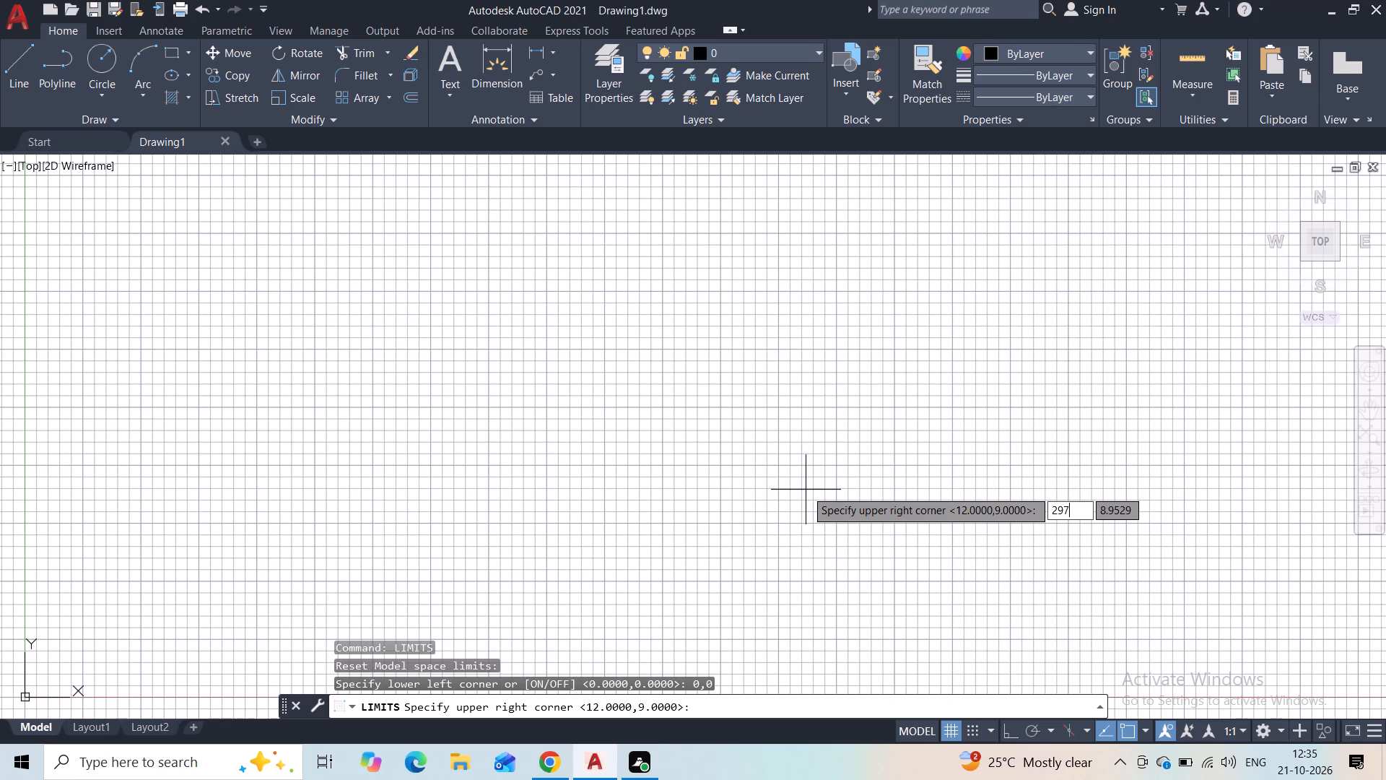
{"action": "key", "text": "comma"}
{"action": "type", "text": "210"}
{"action": "key", "text": "Return"}
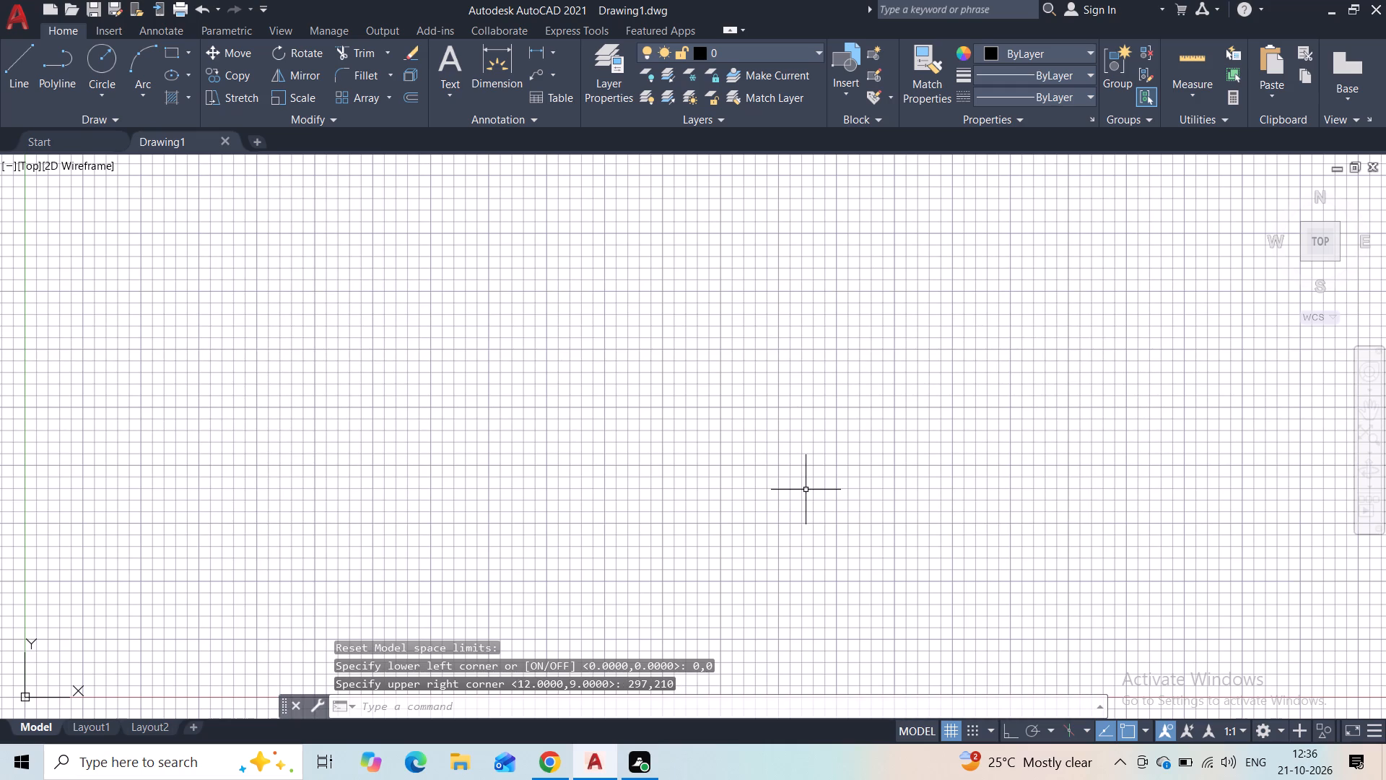
Turn off the background grid display.
{"action": "key", "text": "z"}
{"action": "key", "text": "Return"}
{"action": "key", "text": "a"}
{"action": "key", "text": "Return"}
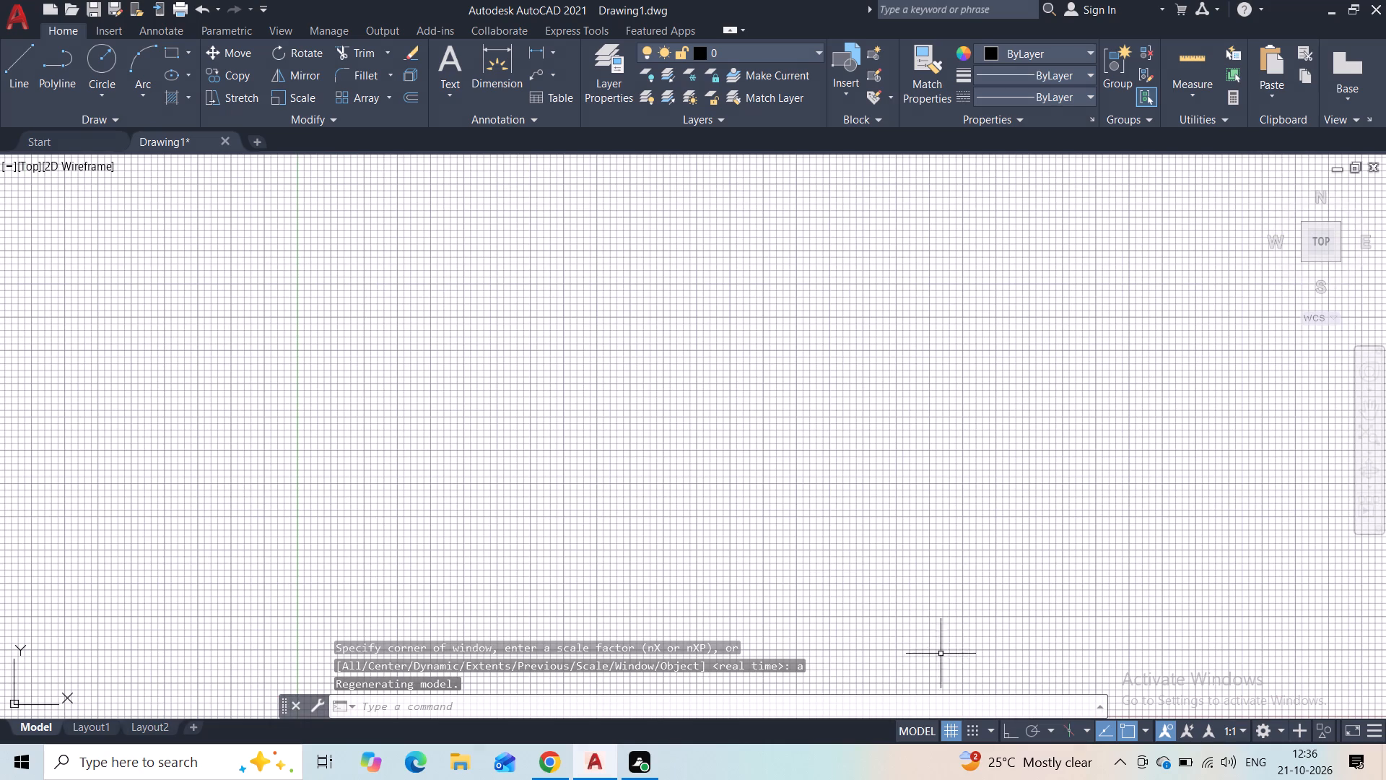
{"action": "left_click", "coordinate": [953, 727]}
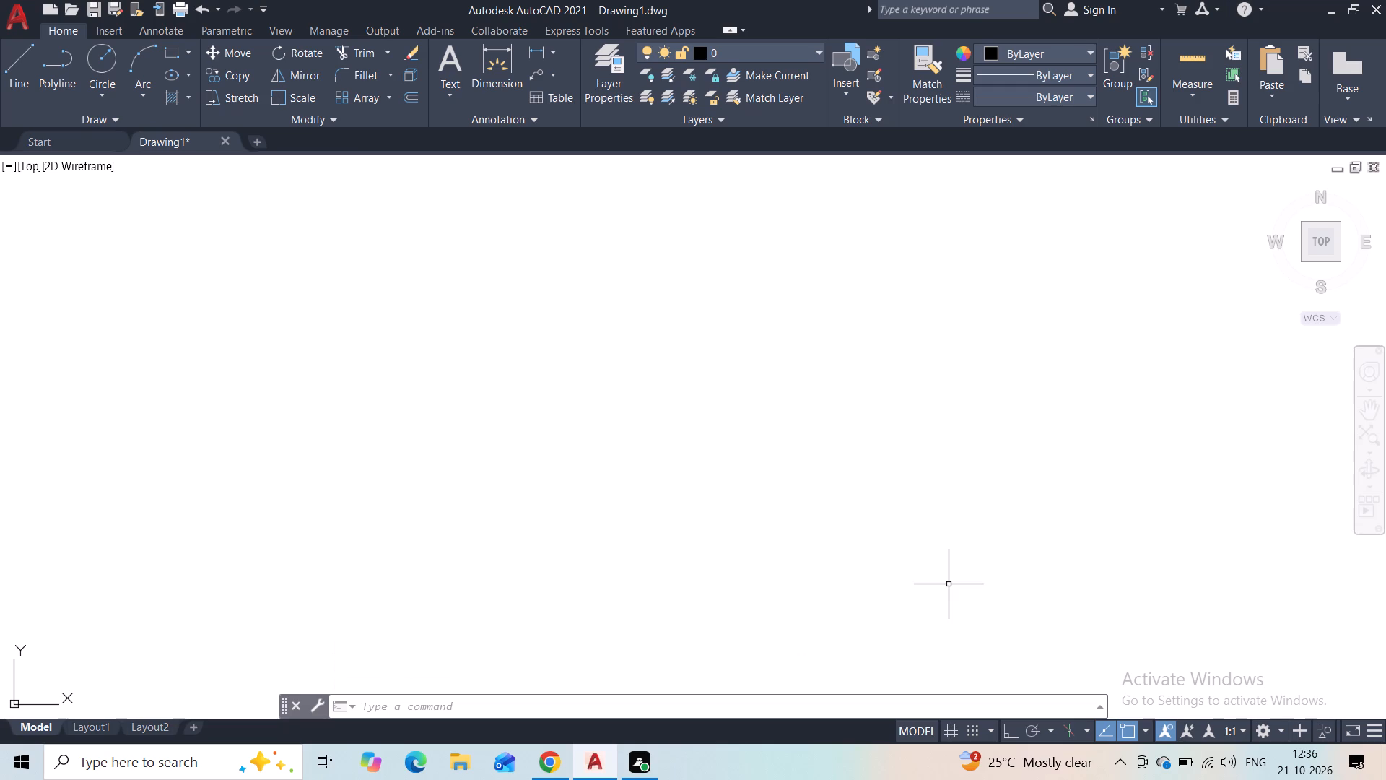
With Ortho on, draw the top, right and bottom edges of a thin horizontal strip about 381 long and 4.6 high.
{"action": "left_click", "coordinate": [15, 87]}
{"action": "key", "text": "Escape"}
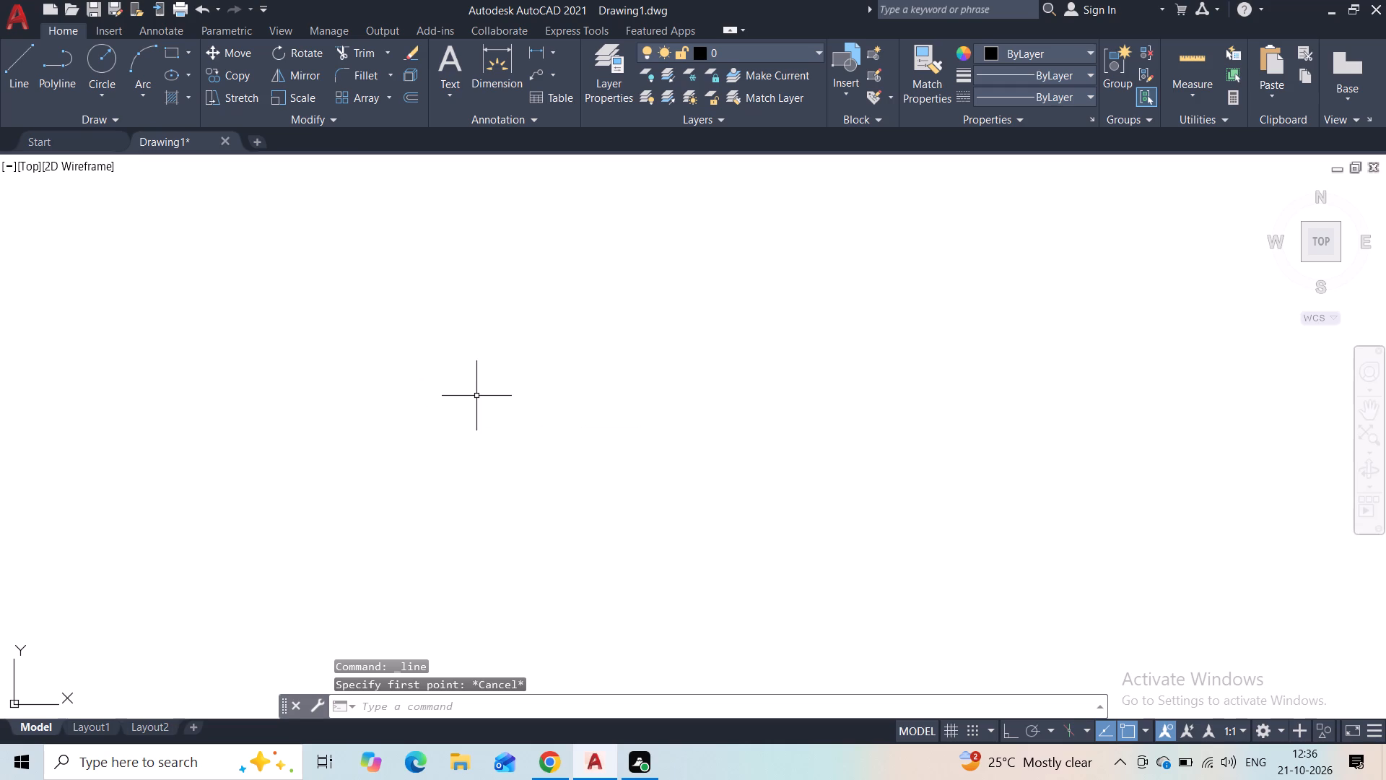
{"action": "key", "text": "F8"}
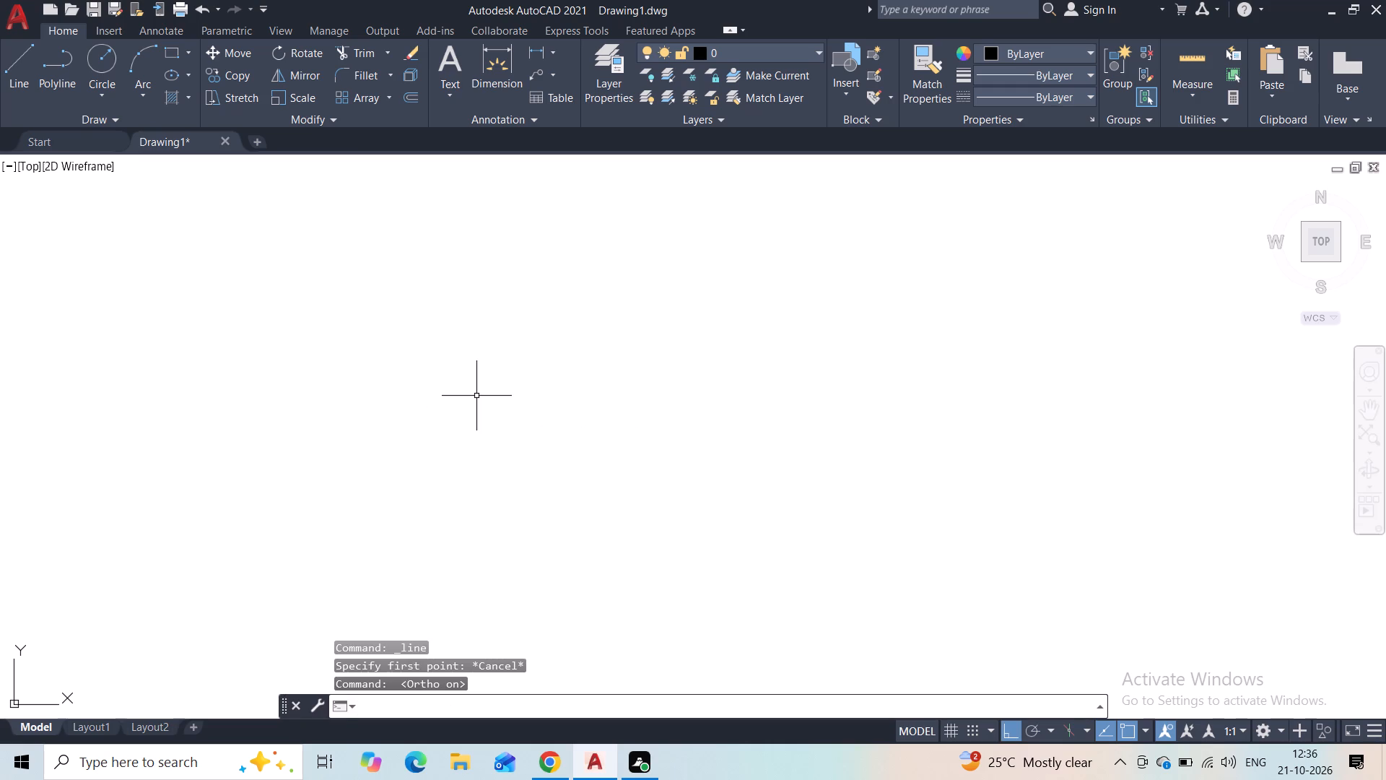
{"action": "left_click", "coordinate": [27, 73]}
{"action": "left_click", "coordinate": [476, 393]}
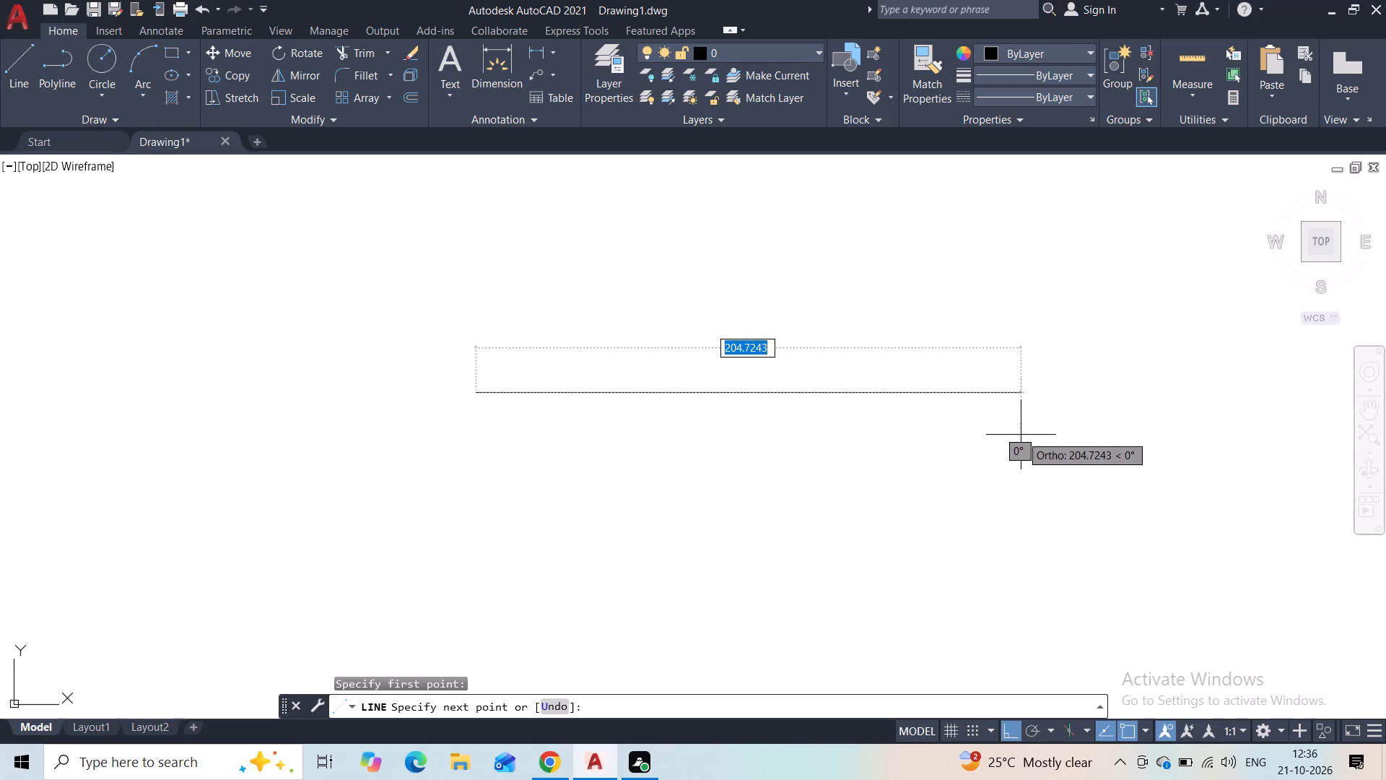
{"action": "middle_click_drag", "start_coordinate": [1019, 437], "coordinate": [728, 467]}
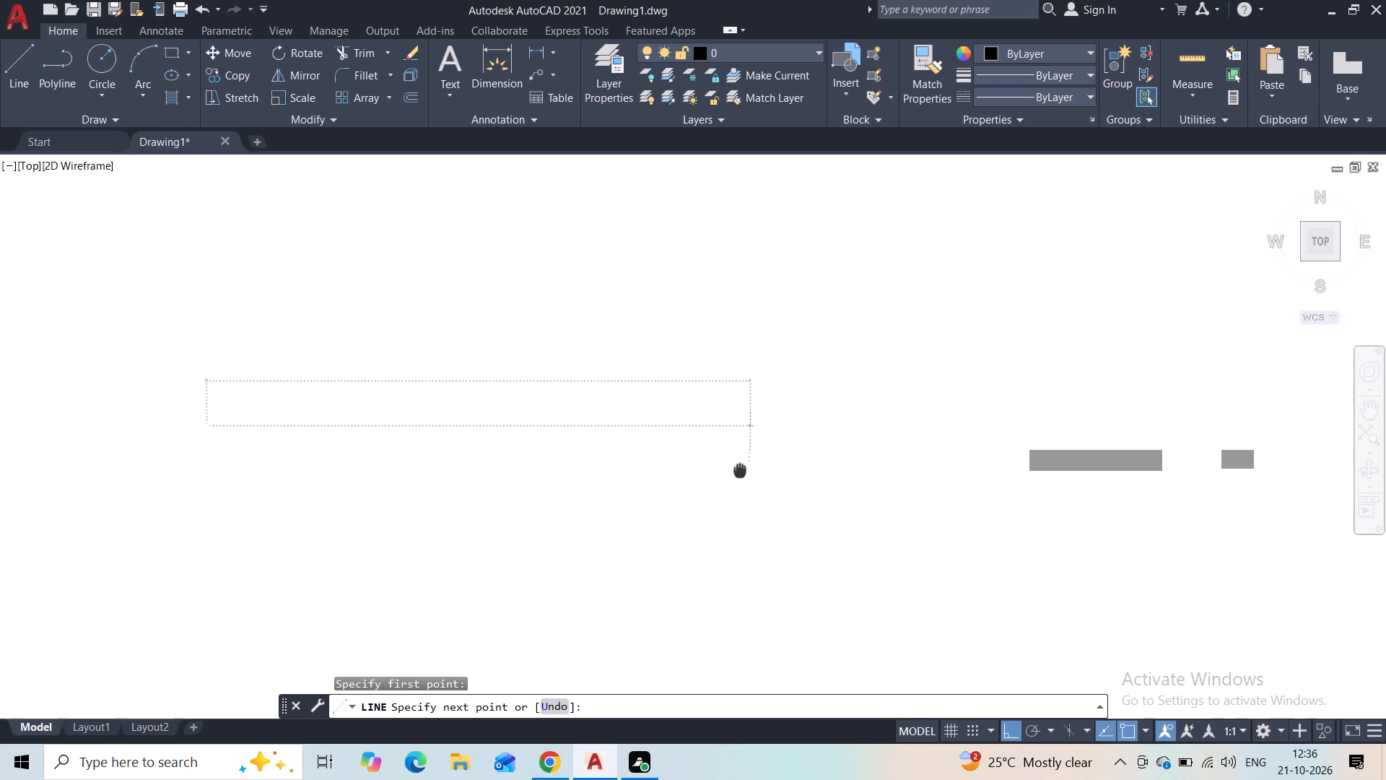
{"action": "middle_click_drag", "start_coordinate": [728, 467], "coordinate": [727, 463]}
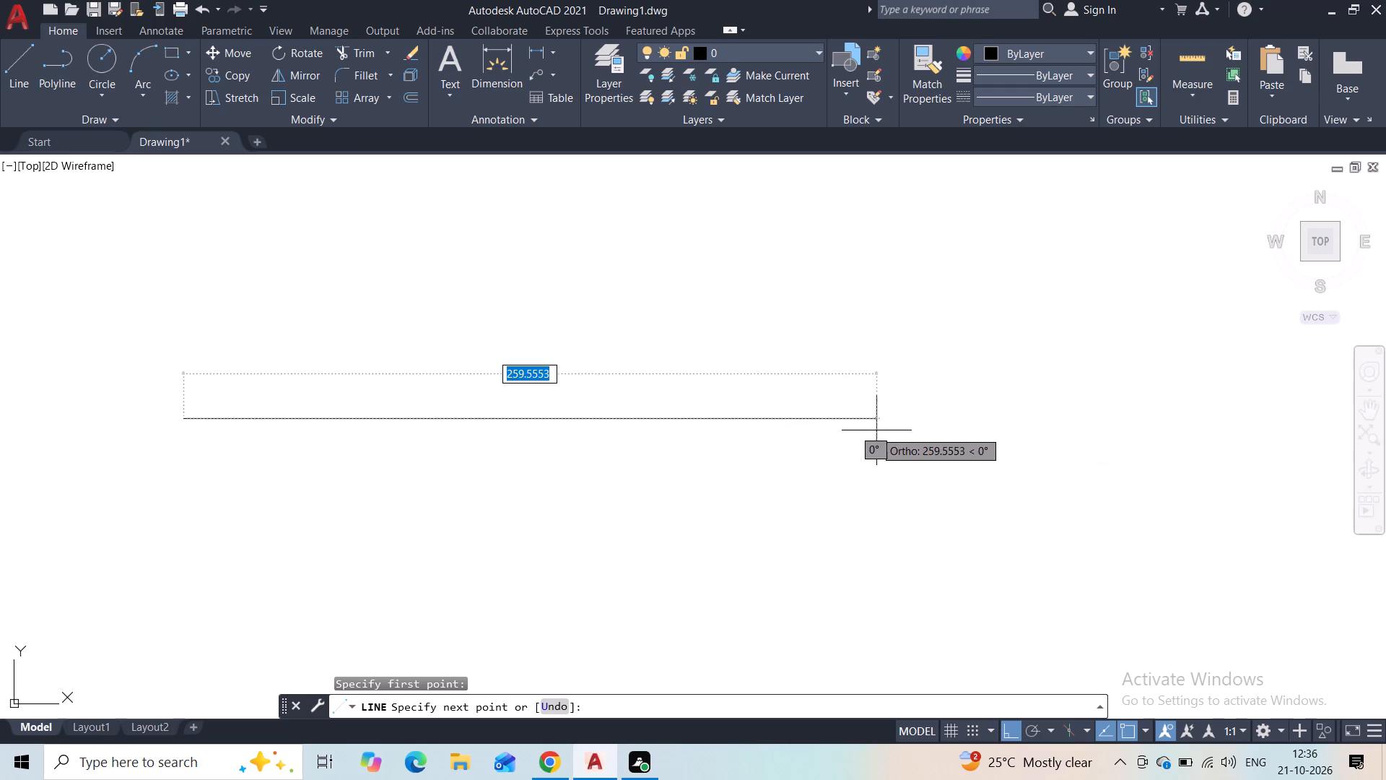
{"action": "left_click", "coordinate": [1198, 419]}
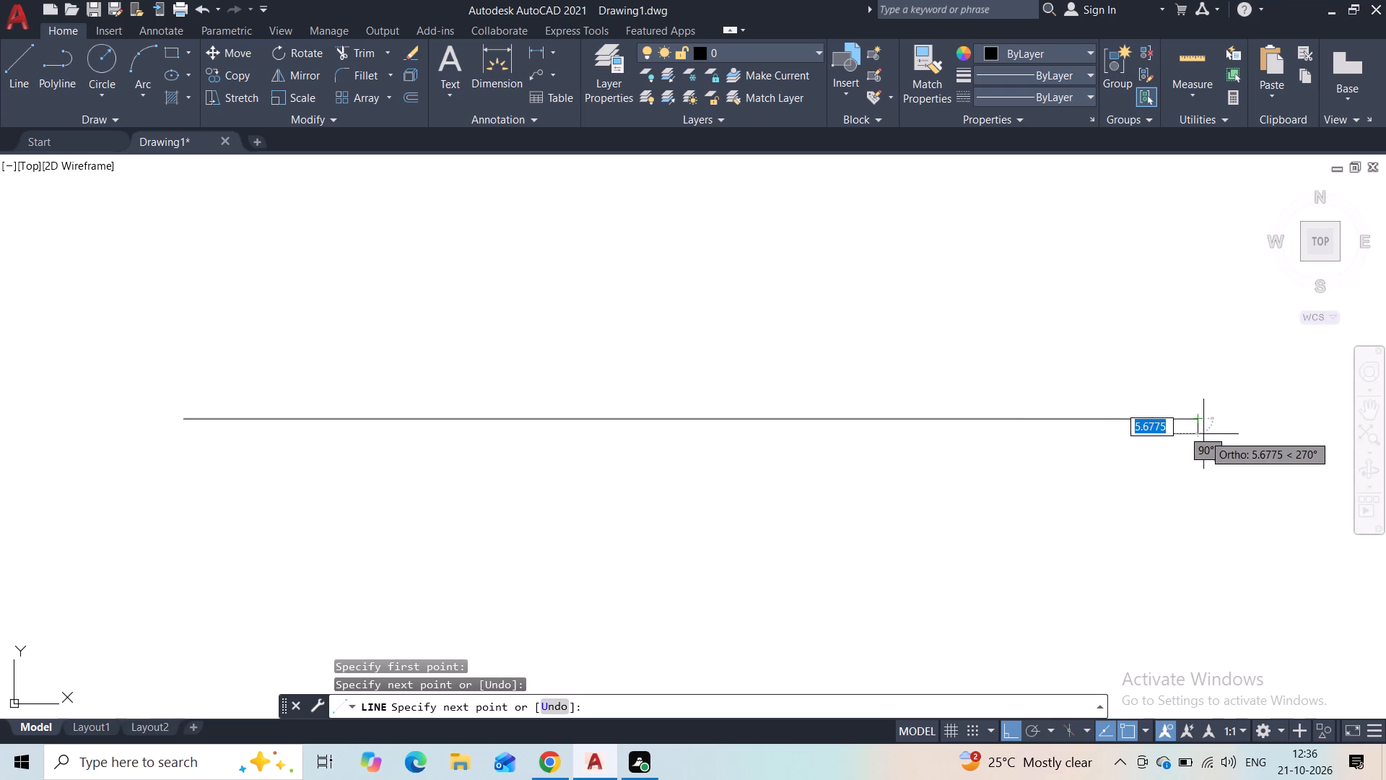
{"action": "left_click", "coordinate": [1199, 431]}
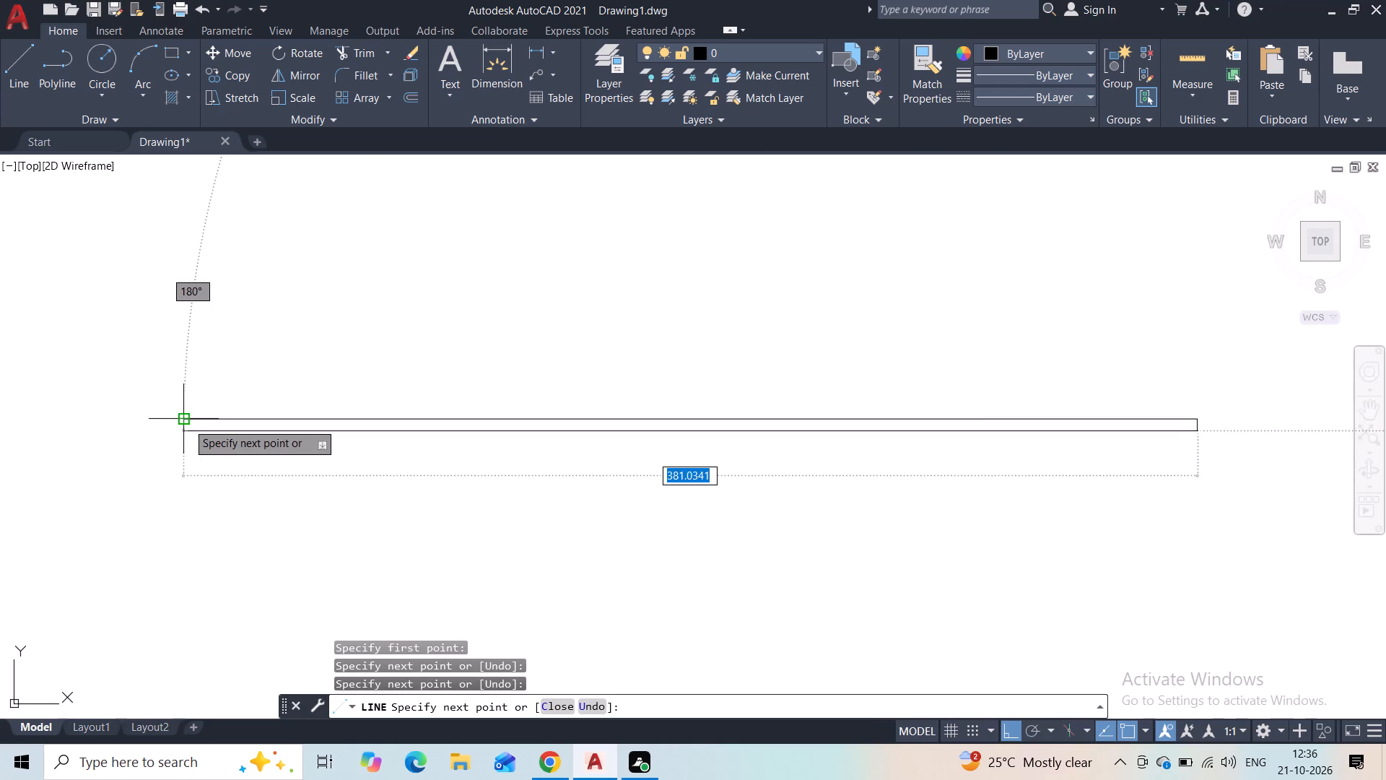
{"action": "left_click", "coordinate": [187, 432]}
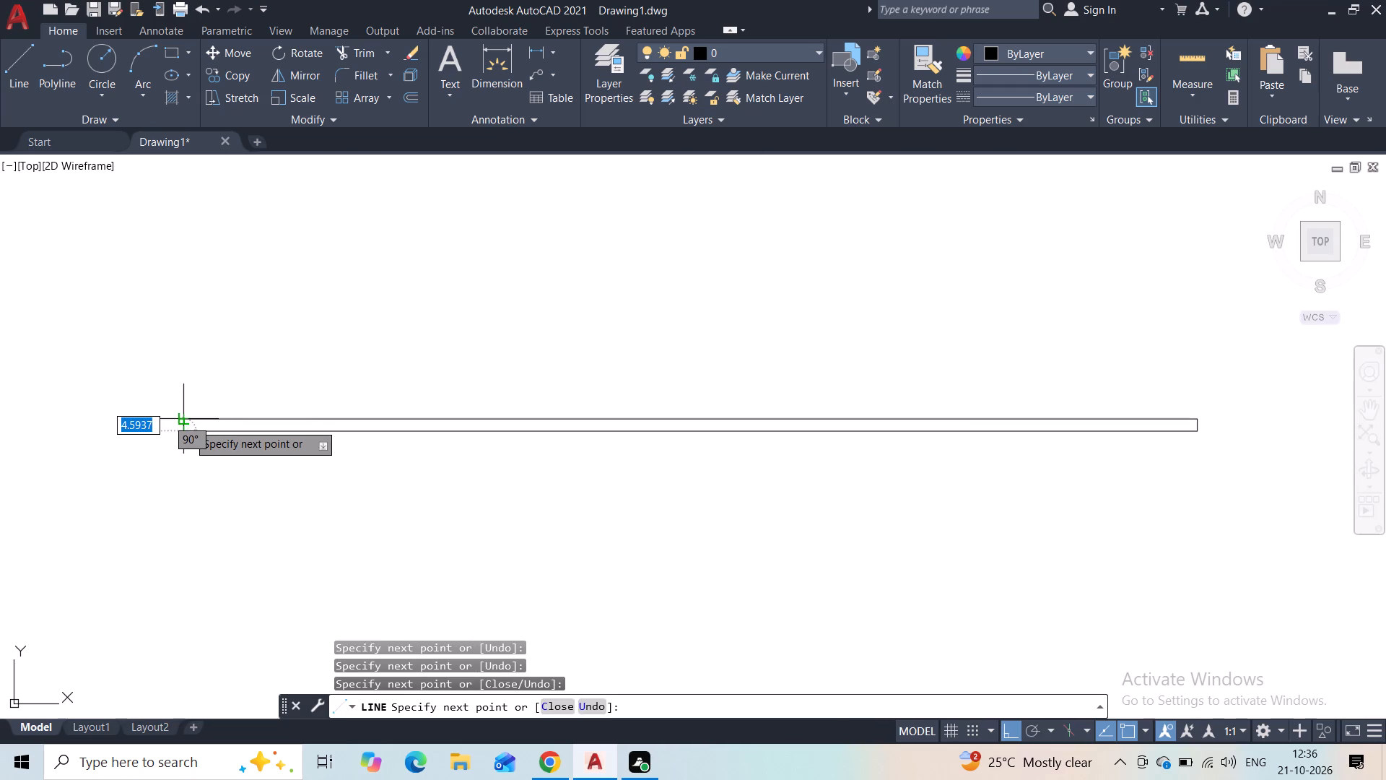
{"action": "key", "text": "Escape"}
Close the open left end of the strip with a short vertical line.
{"action": "scroll", "coordinate": [204, 417], "scroll_direction": "up", "scroll_amount": 3}
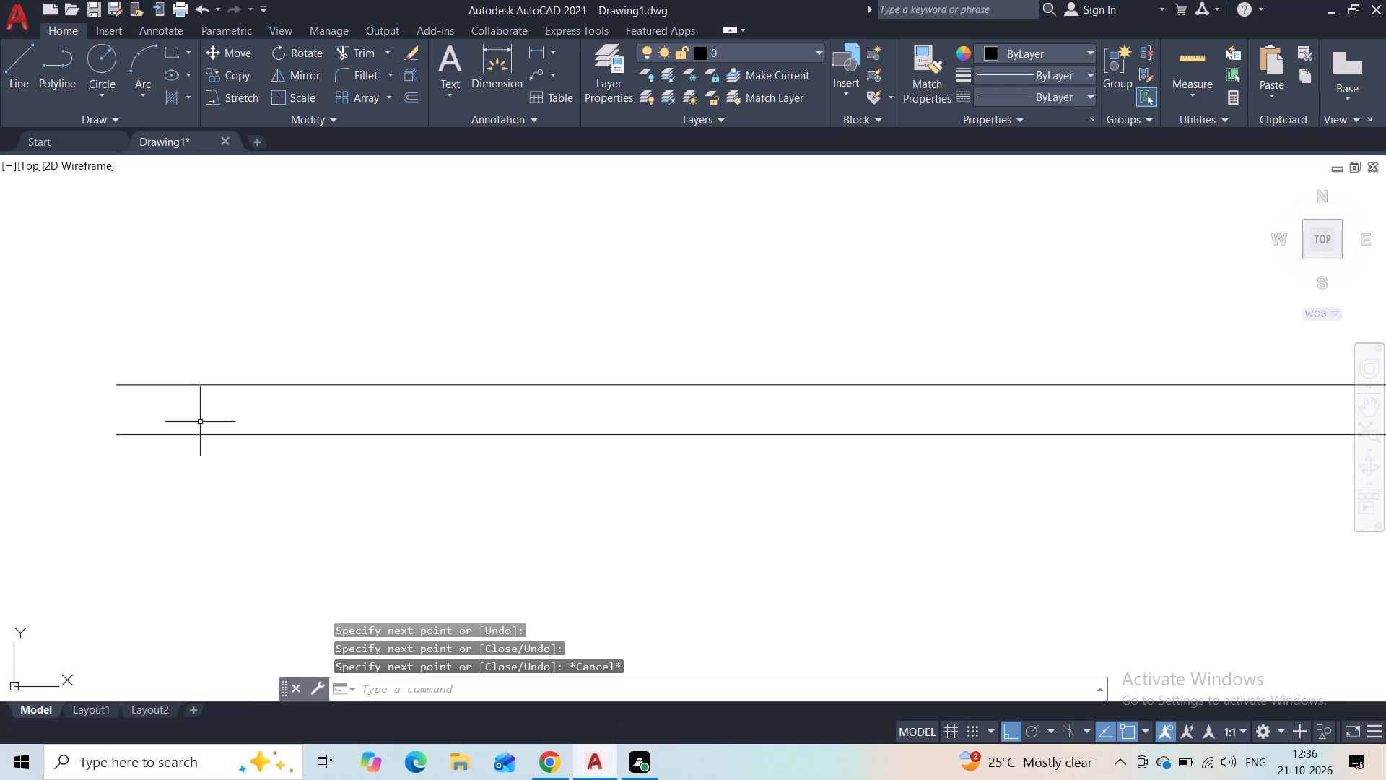
{"action": "scroll", "coordinate": [186, 422], "scroll_direction": "down", "scroll_amount": 4}
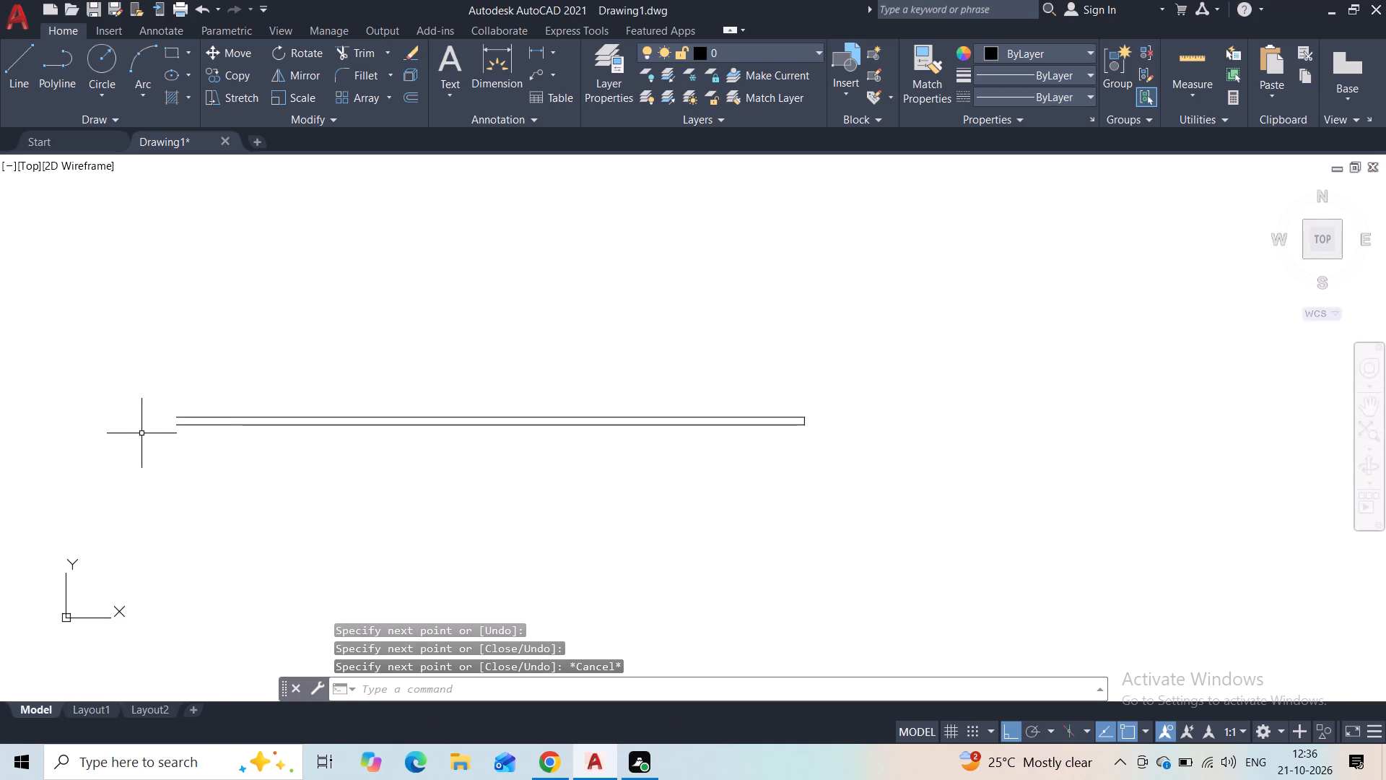
{"action": "scroll", "coordinate": [199, 423], "scroll_direction": "up", "scroll_amount": 3}
{"action": "left_click", "coordinate": [198, 421]}
{"action": "left_click", "coordinate": [155, 454]}
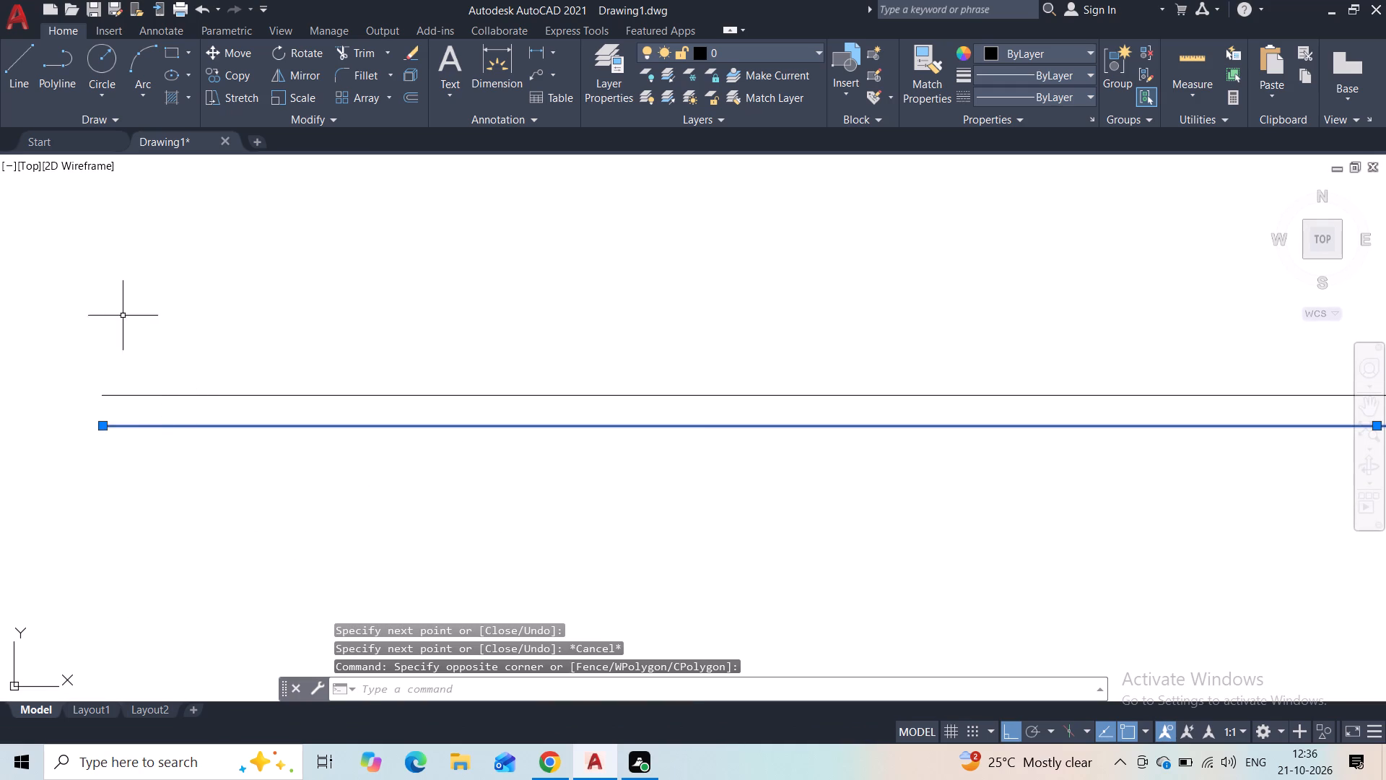
{"action": "left_click", "coordinate": [17, 78]}
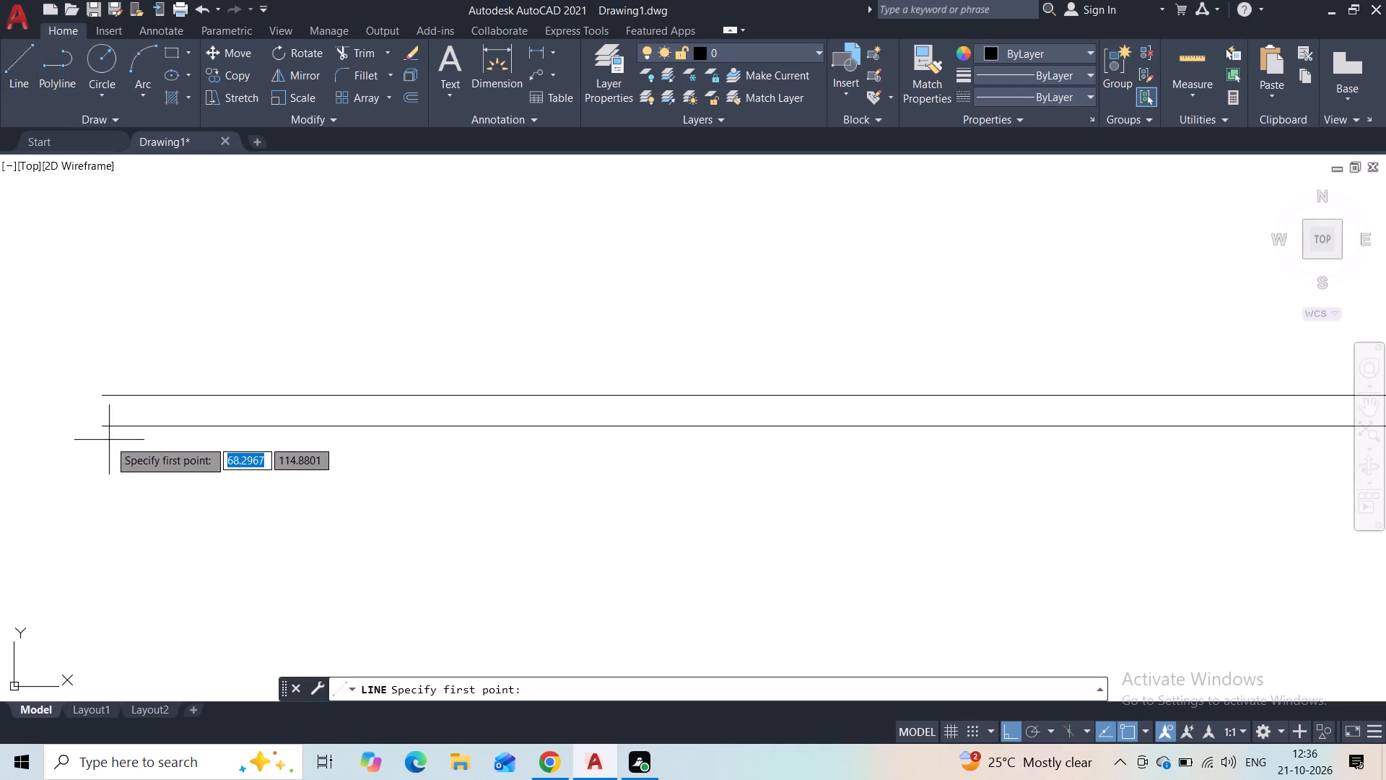
{"action": "left_click", "coordinate": [105, 432]}
{"action": "left_click", "coordinate": [99, 393]}
{"action": "key", "text": "Escape"}
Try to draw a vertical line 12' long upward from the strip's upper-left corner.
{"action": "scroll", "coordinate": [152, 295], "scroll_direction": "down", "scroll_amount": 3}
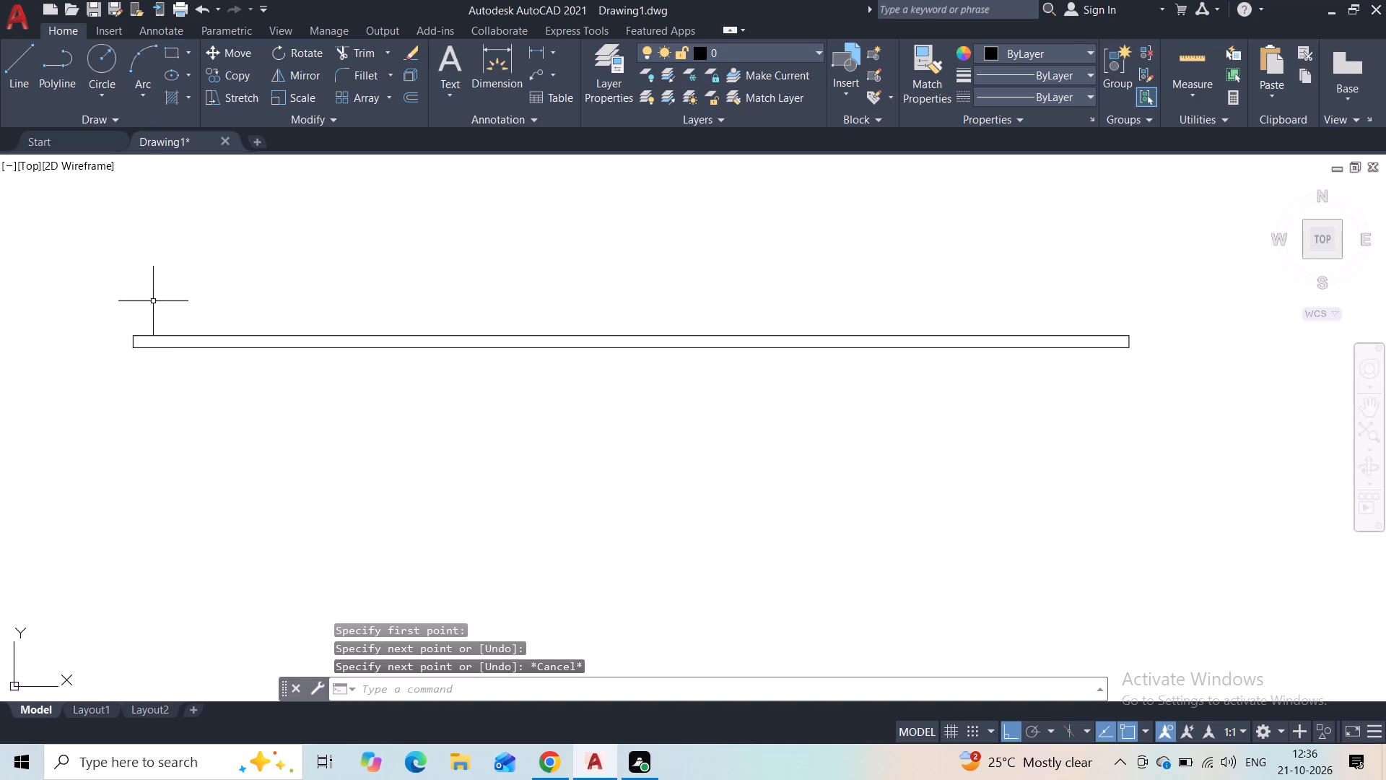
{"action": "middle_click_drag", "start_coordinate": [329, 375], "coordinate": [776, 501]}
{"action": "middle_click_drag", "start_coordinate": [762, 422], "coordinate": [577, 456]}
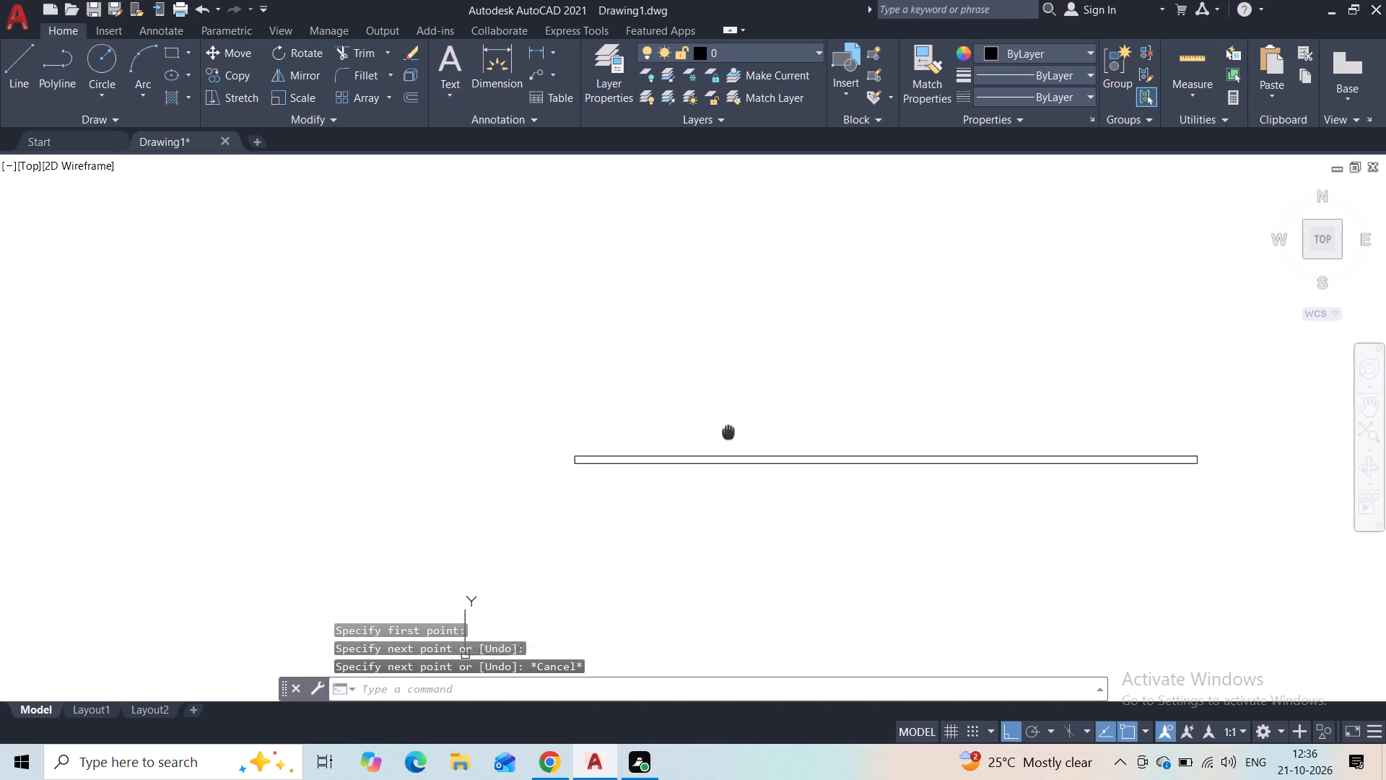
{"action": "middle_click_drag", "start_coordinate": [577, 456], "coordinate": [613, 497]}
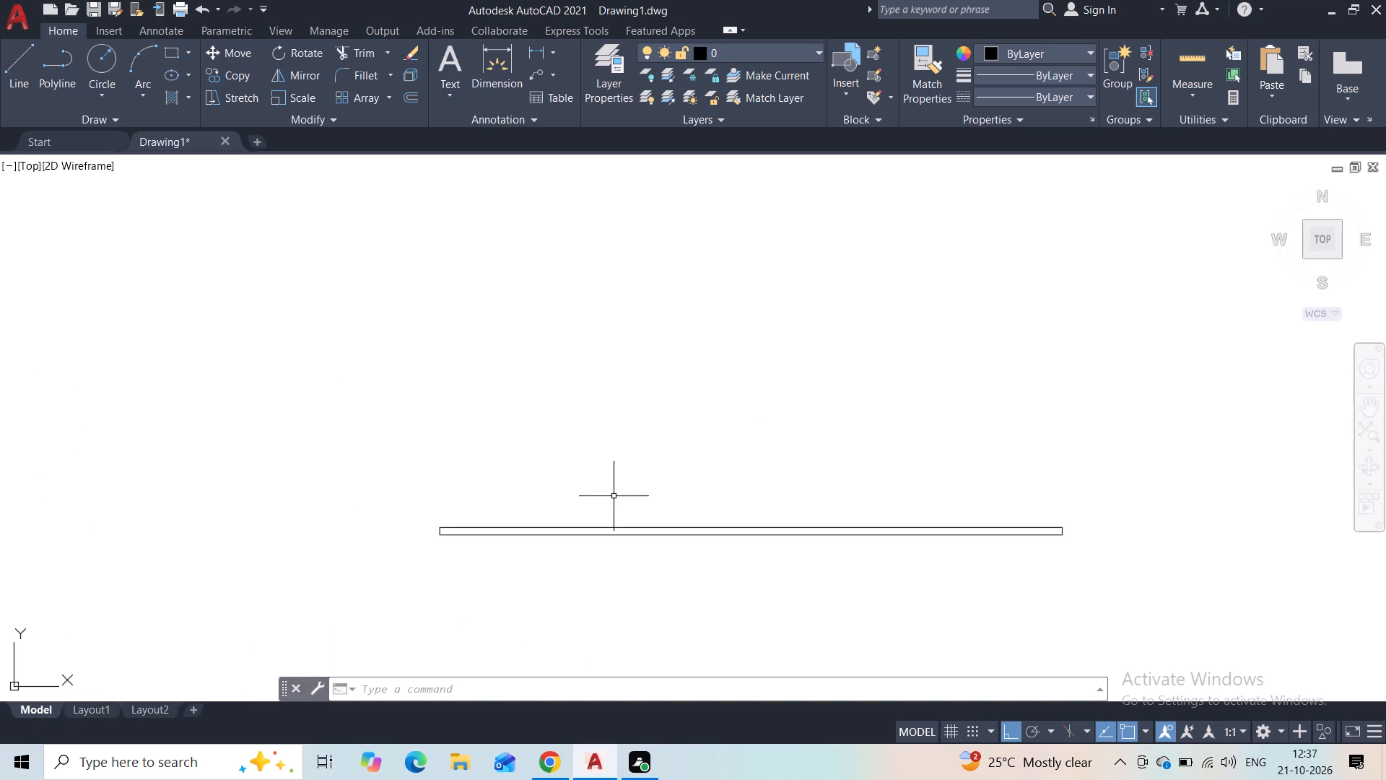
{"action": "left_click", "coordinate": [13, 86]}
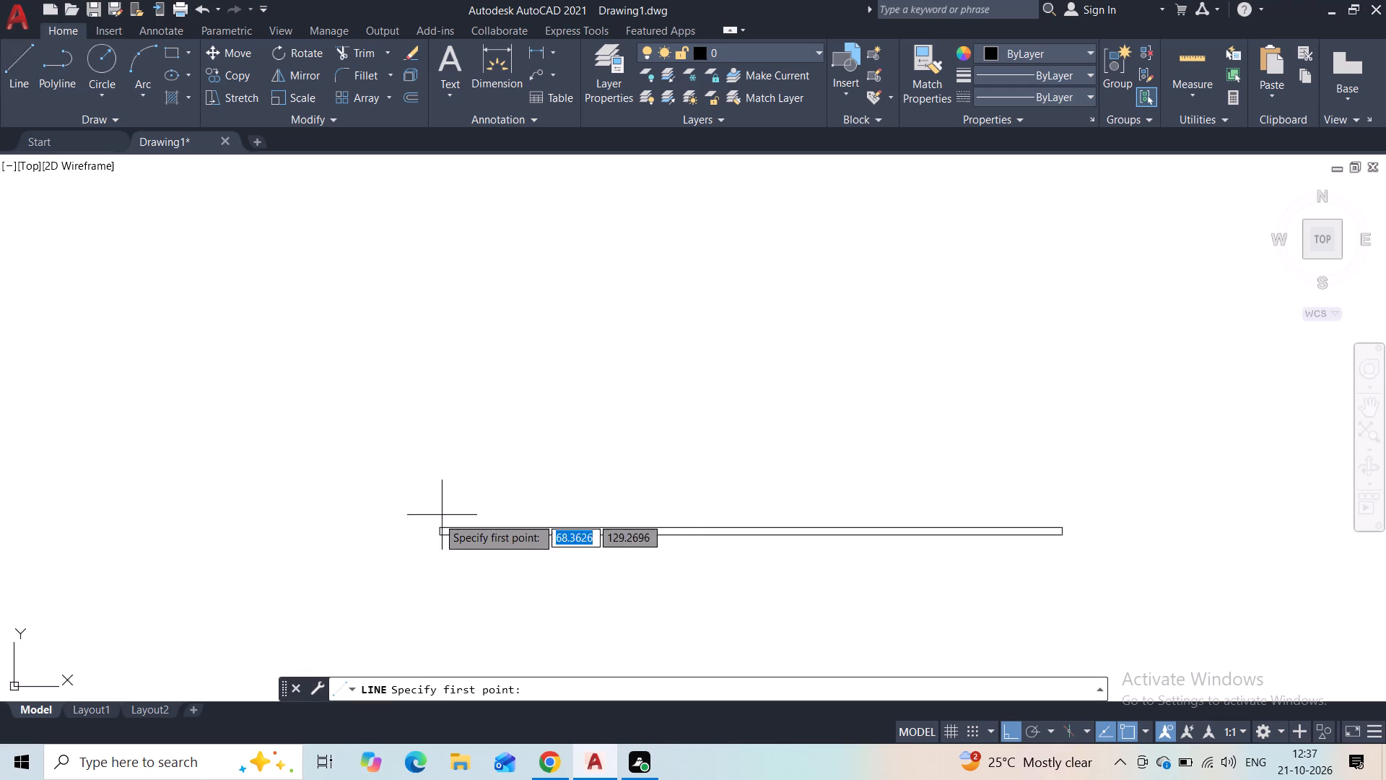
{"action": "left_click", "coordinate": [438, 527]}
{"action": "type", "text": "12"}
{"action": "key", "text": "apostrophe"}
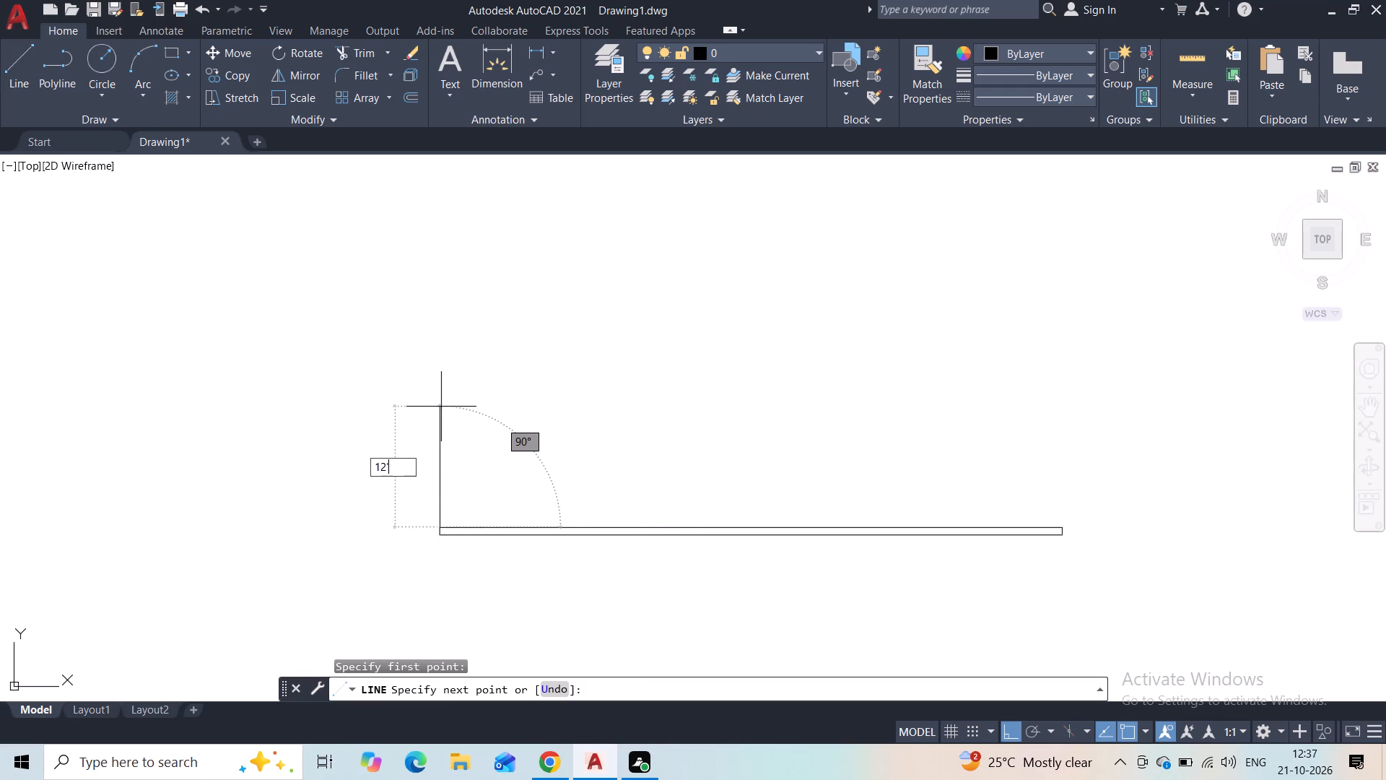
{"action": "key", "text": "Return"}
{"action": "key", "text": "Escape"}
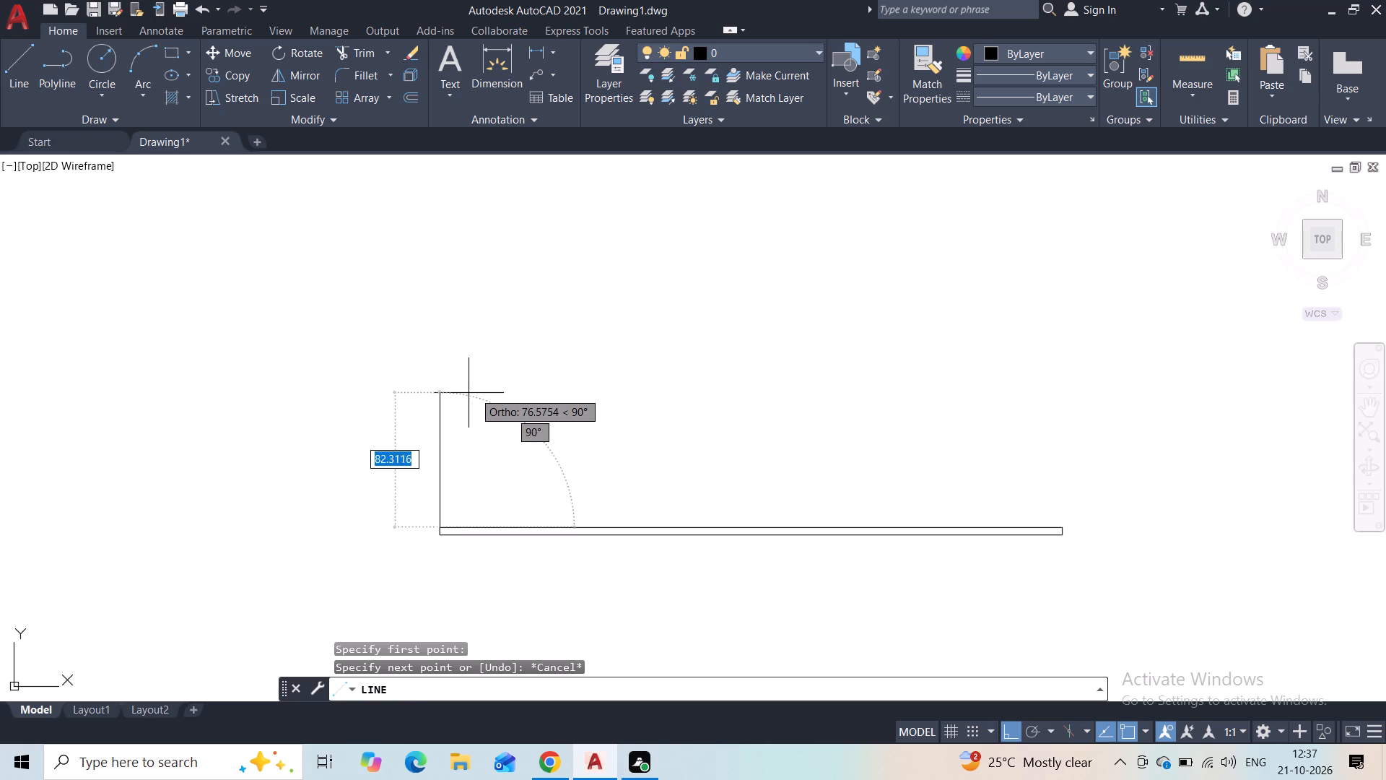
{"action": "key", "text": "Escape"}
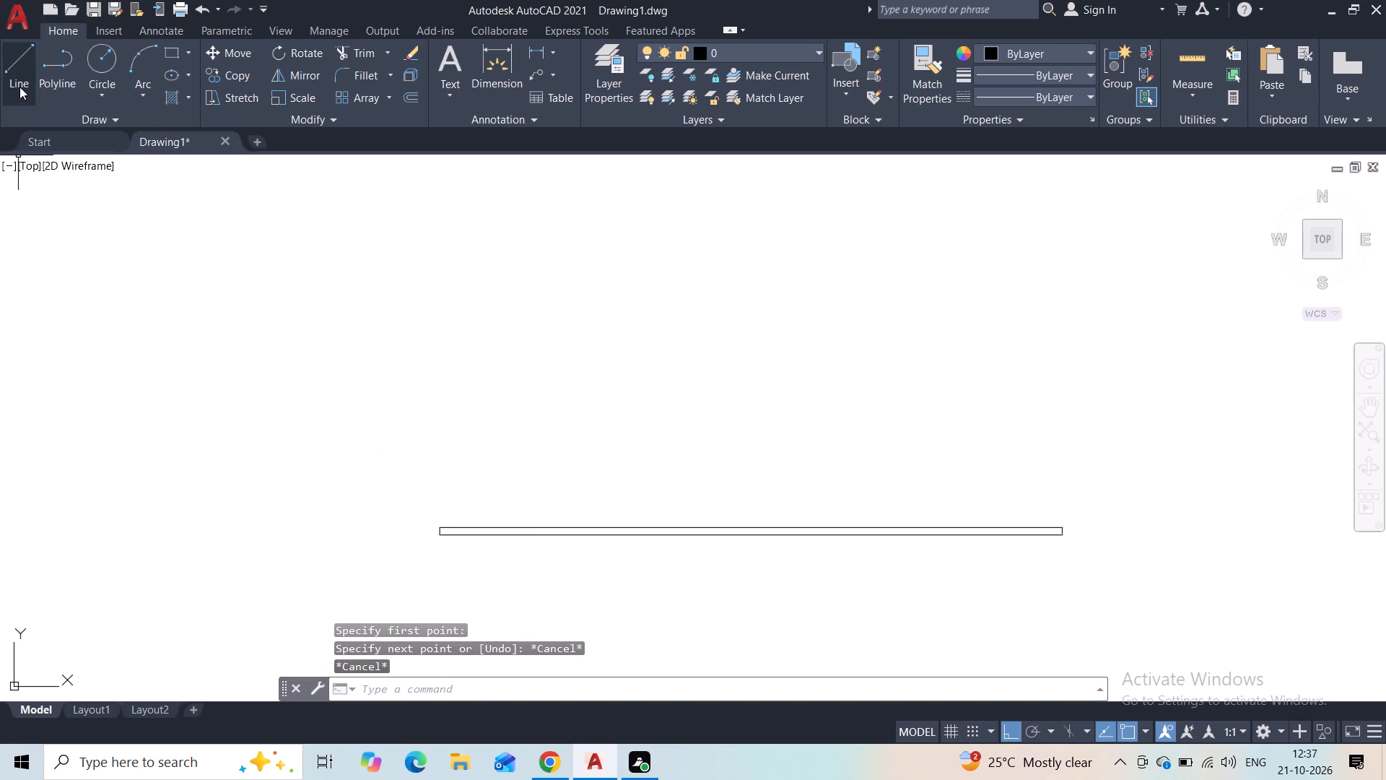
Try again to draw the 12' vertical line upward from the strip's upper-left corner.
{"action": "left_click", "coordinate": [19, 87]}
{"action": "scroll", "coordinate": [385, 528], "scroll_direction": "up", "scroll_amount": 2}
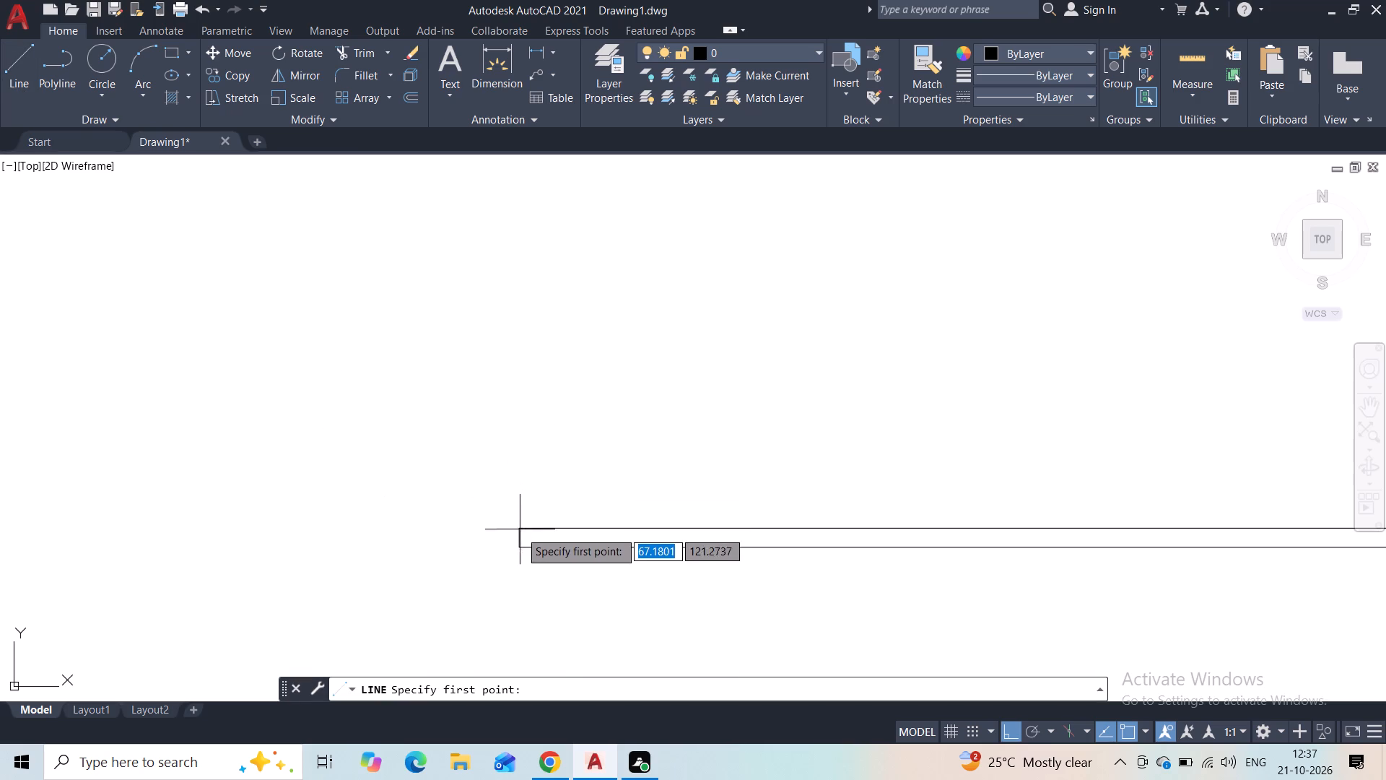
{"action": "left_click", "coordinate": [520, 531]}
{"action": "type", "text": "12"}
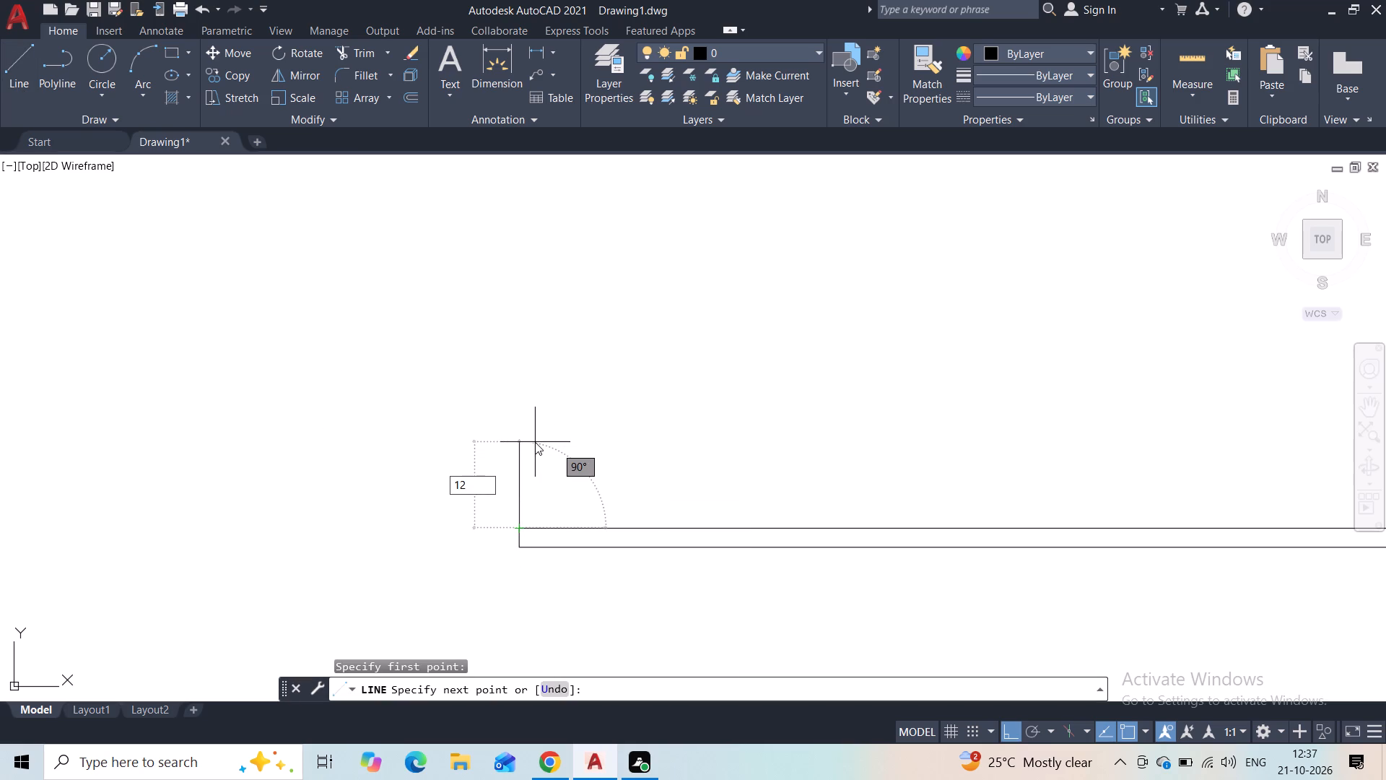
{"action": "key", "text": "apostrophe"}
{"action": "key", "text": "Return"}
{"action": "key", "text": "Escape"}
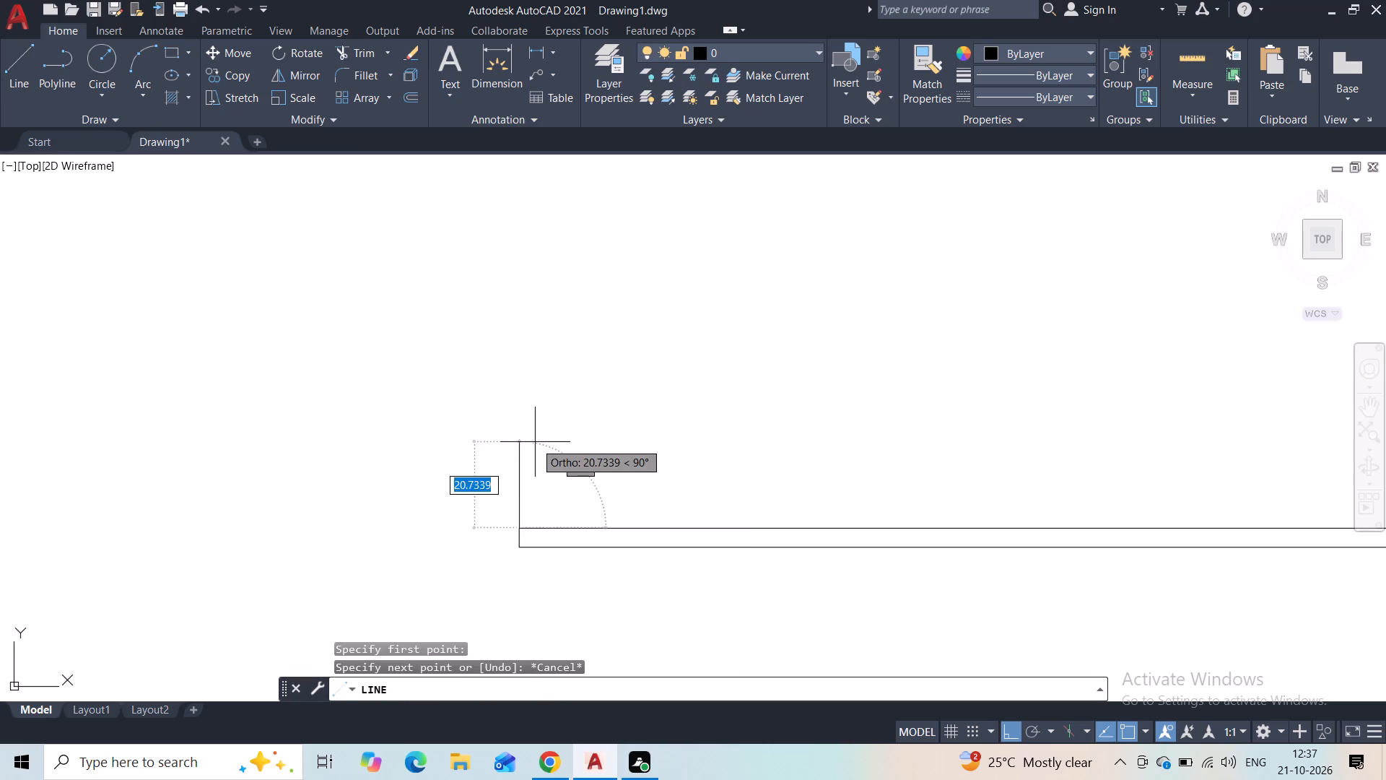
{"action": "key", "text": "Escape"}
Set the drawing's length unit type to Architectural.
{"action": "type", "text": "un"}
{"action": "left_click", "coordinate": [596, 485]}
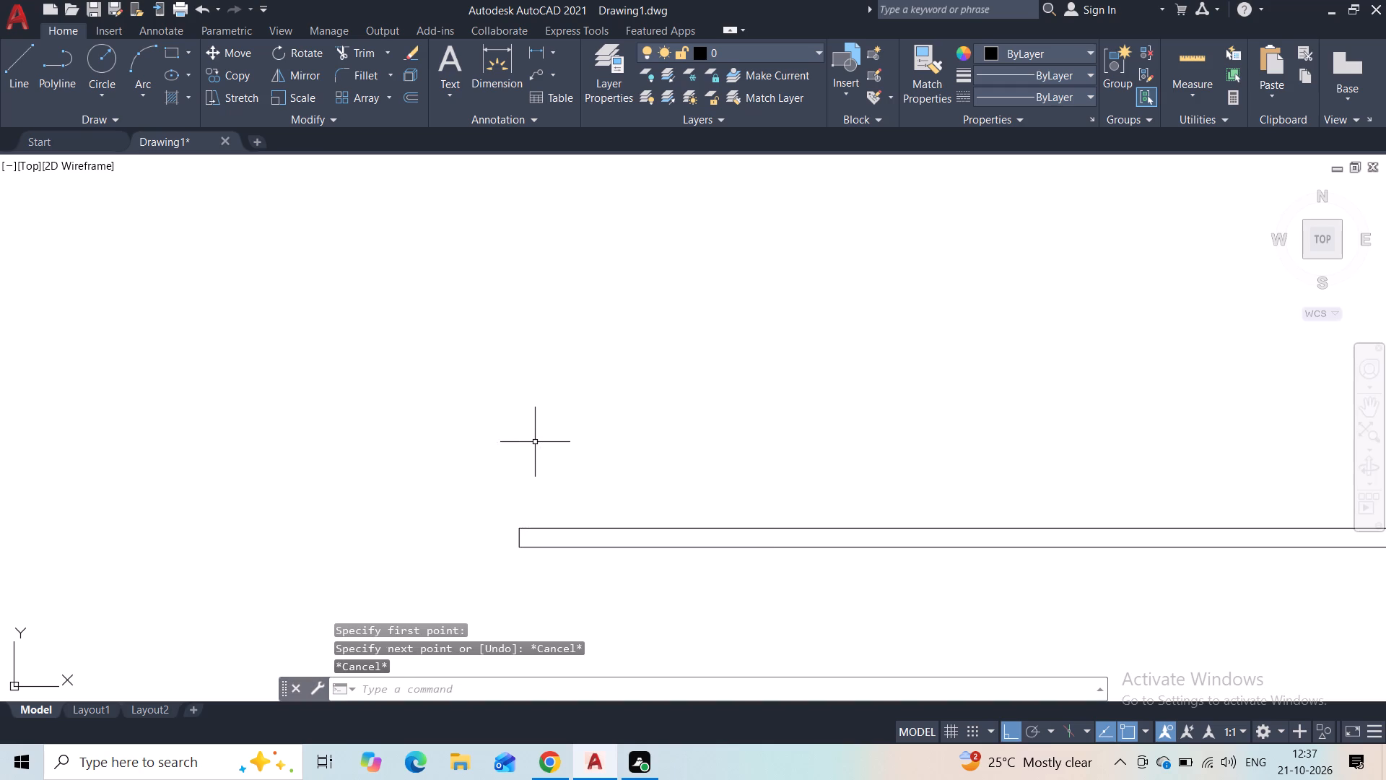
{"action": "left_click", "coordinate": [613, 259]}
{"action": "left_click", "coordinate": [603, 271]}
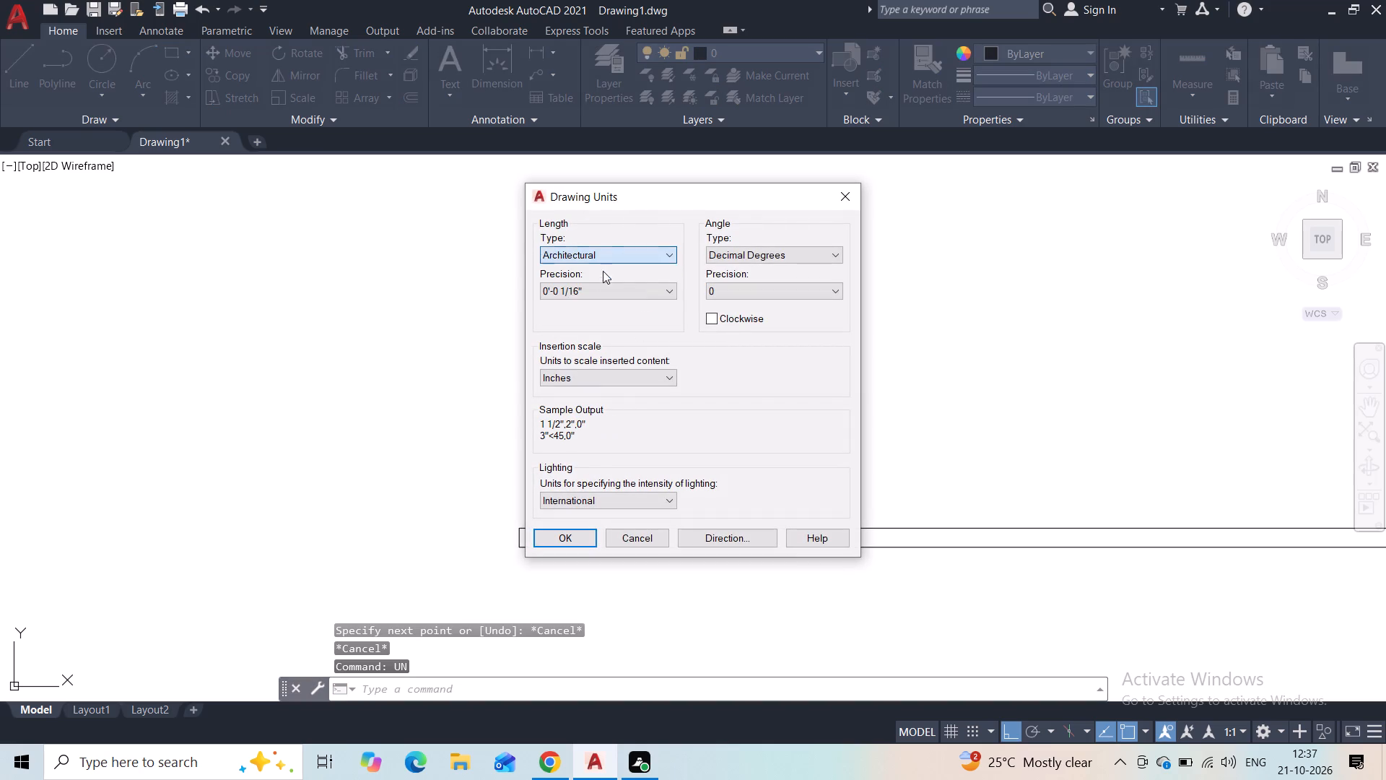
{"action": "left_click", "coordinate": [574, 529]}
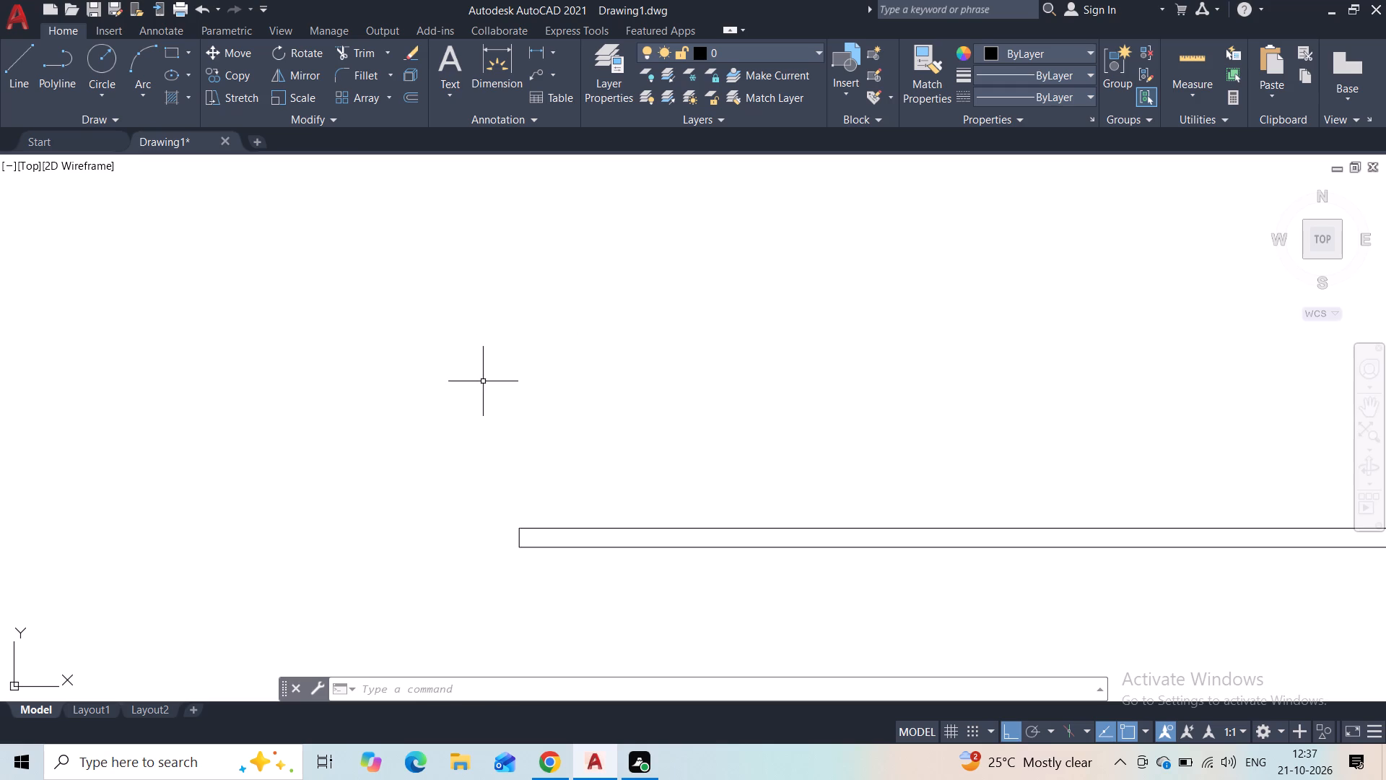
Review the drawing's units settings.
{"action": "type", "text": "un"}
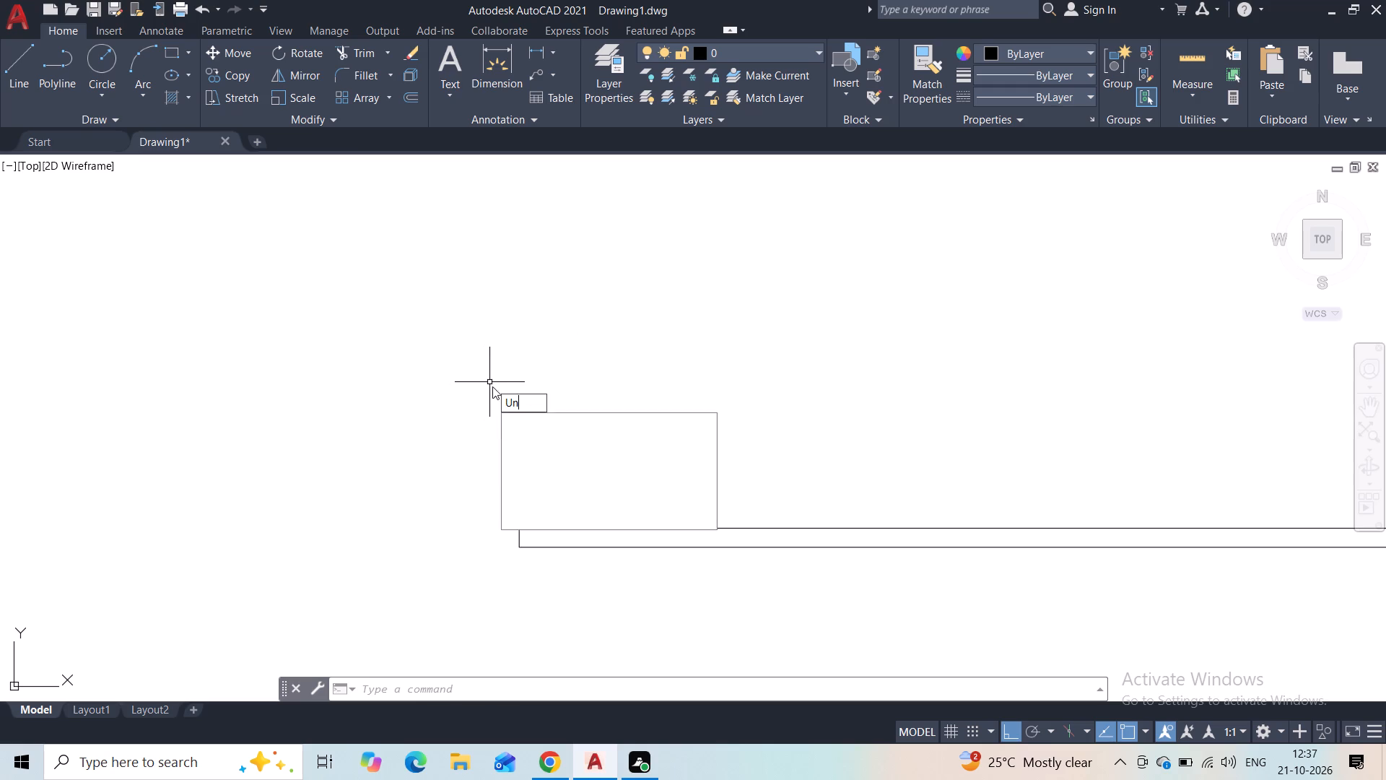
{"action": "left_click", "coordinate": [549, 425]}
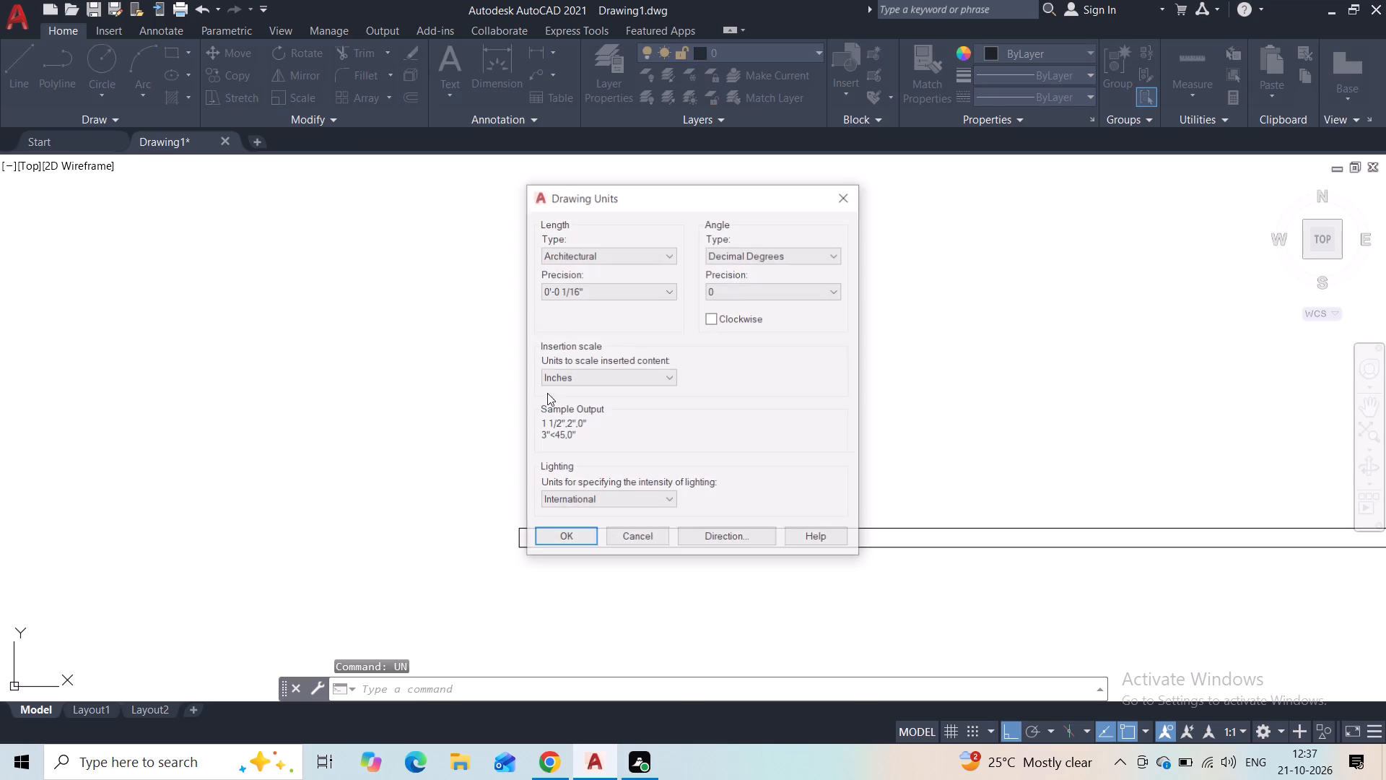
{"action": "left_click", "coordinate": [852, 192]}
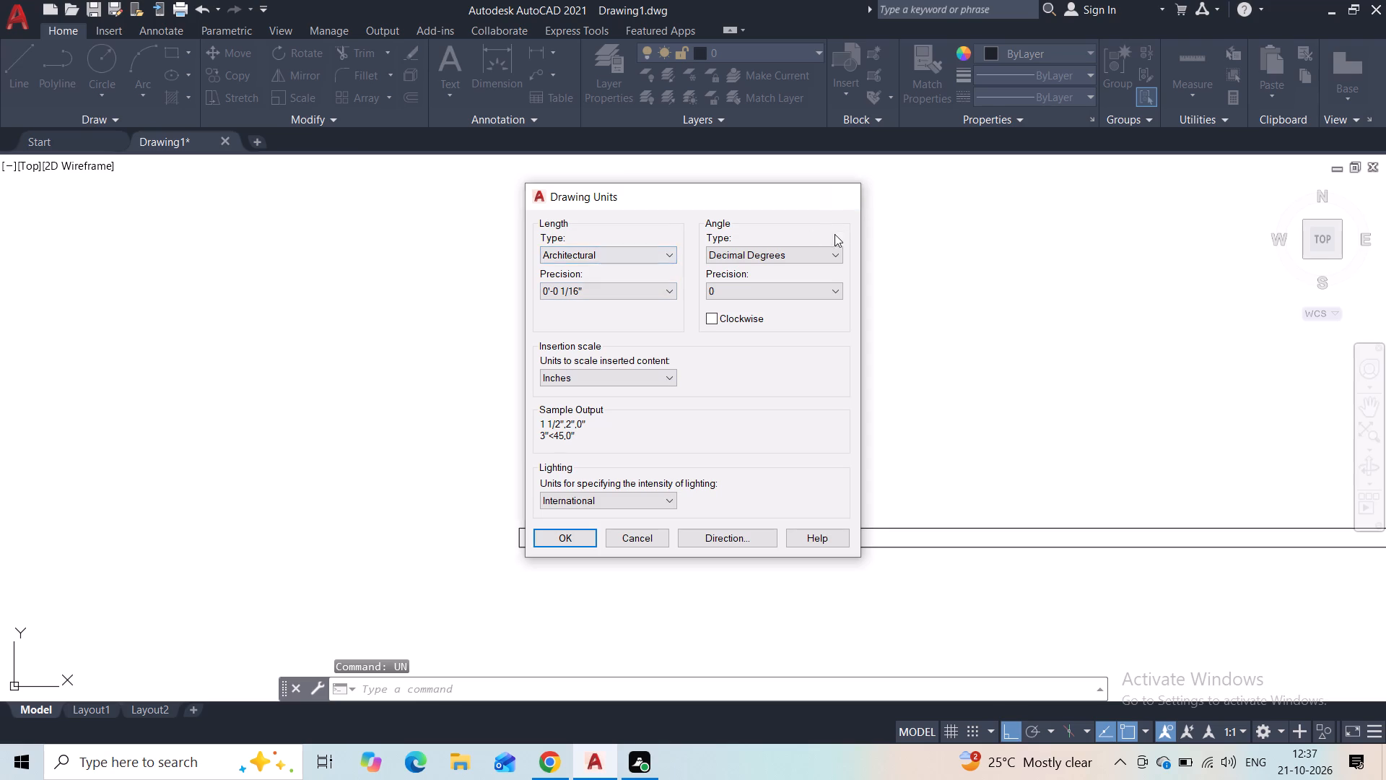
Modify the Standard dimension style so its primary linear units use the Architectural format.
{"action": "key", "text": "d"}
{"action": "key", "text": "i"}
{"action": "key", "text": "m"}
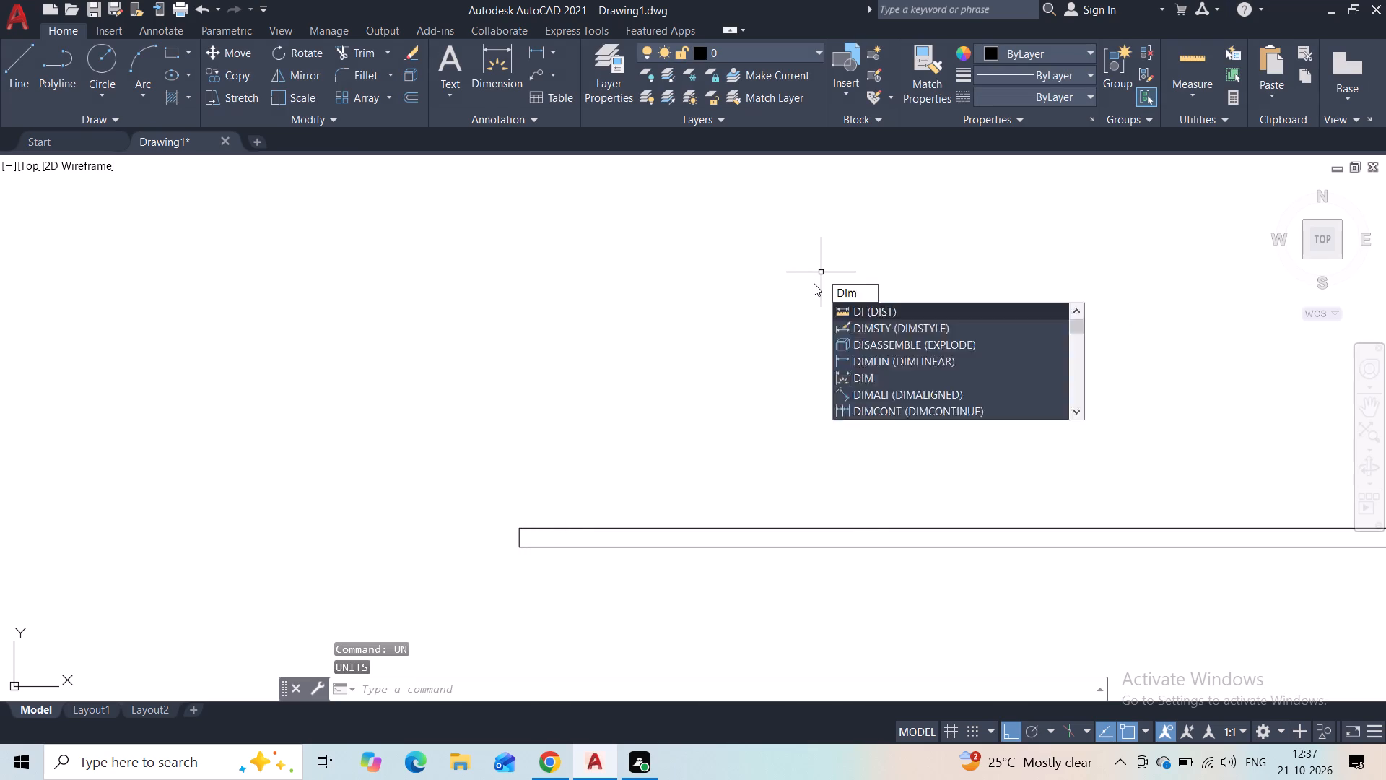
{"action": "left_click", "coordinate": [872, 328]}
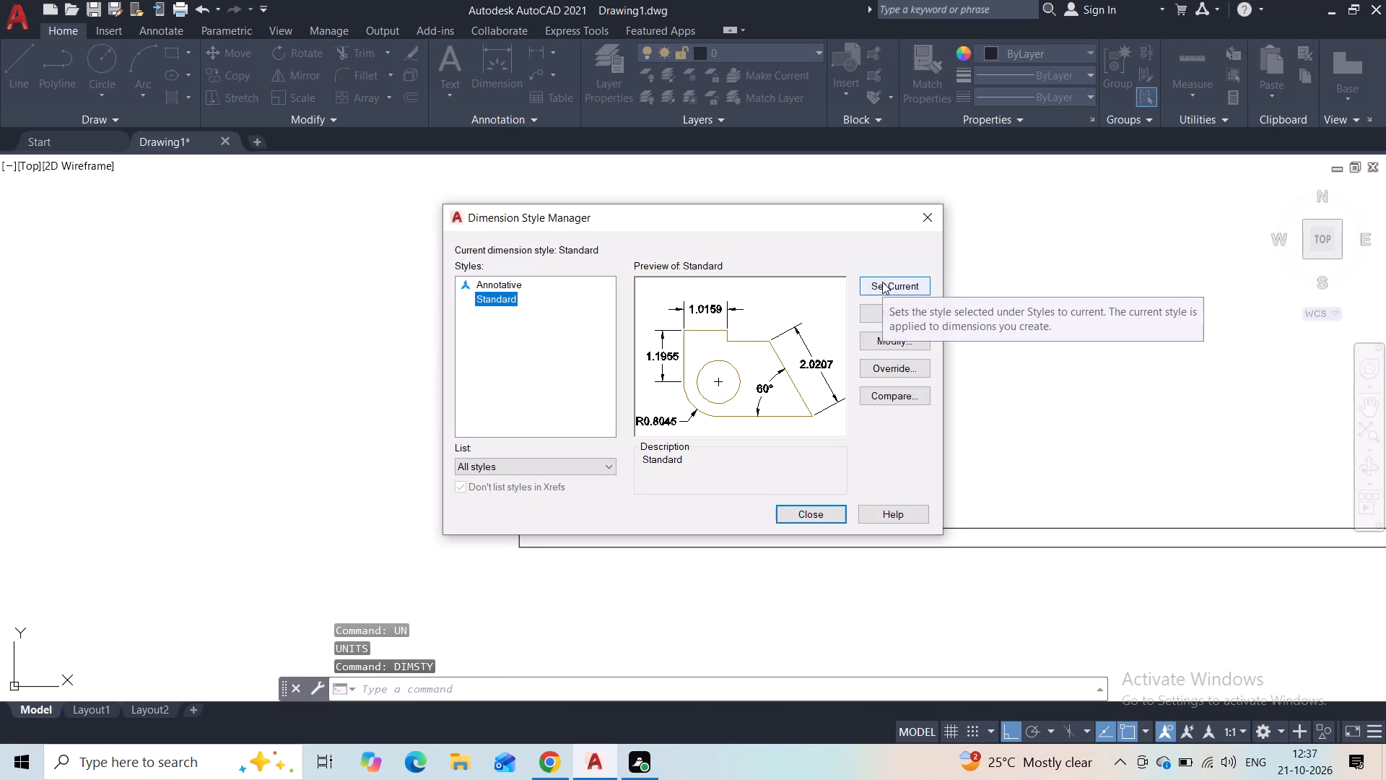
{"action": "left_click", "coordinate": [902, 343]}
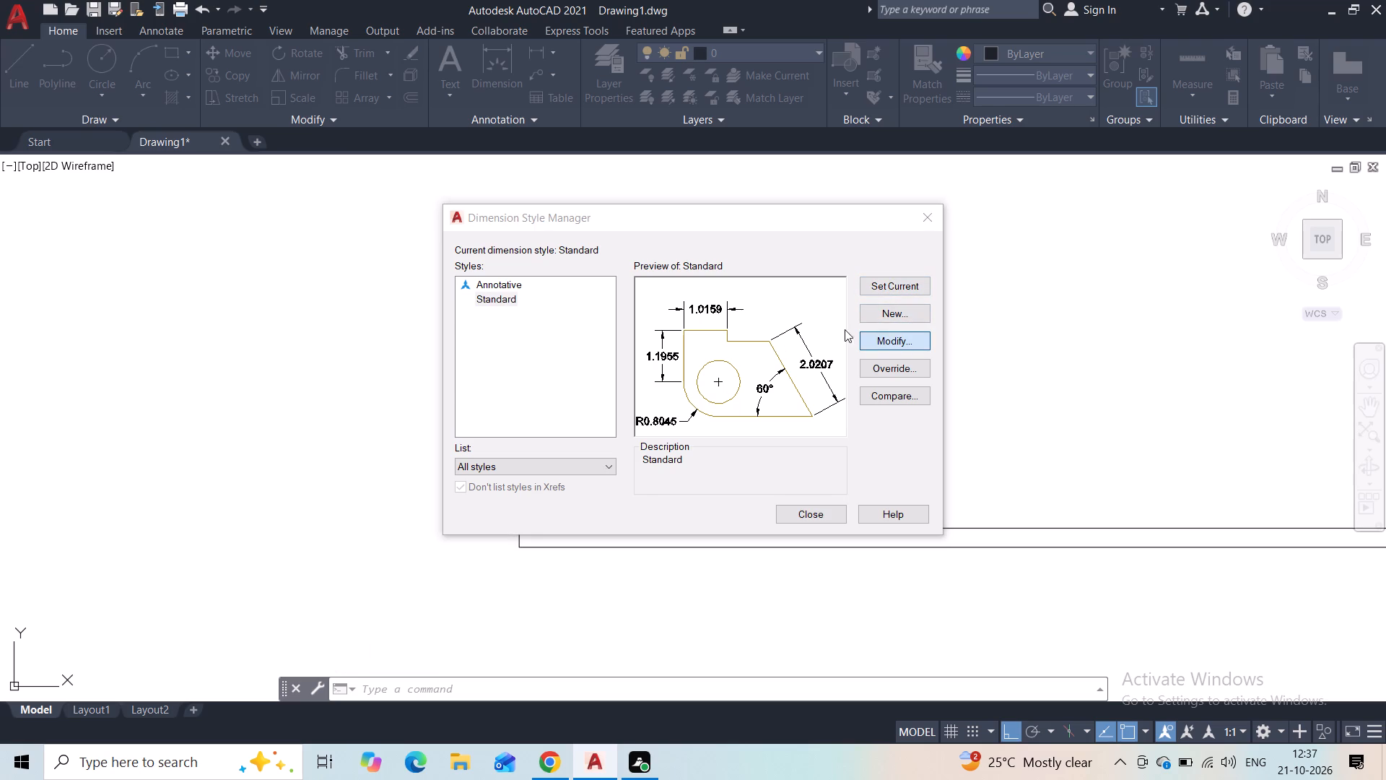
{"action": "left_click", "coordinate": [661, 184]}
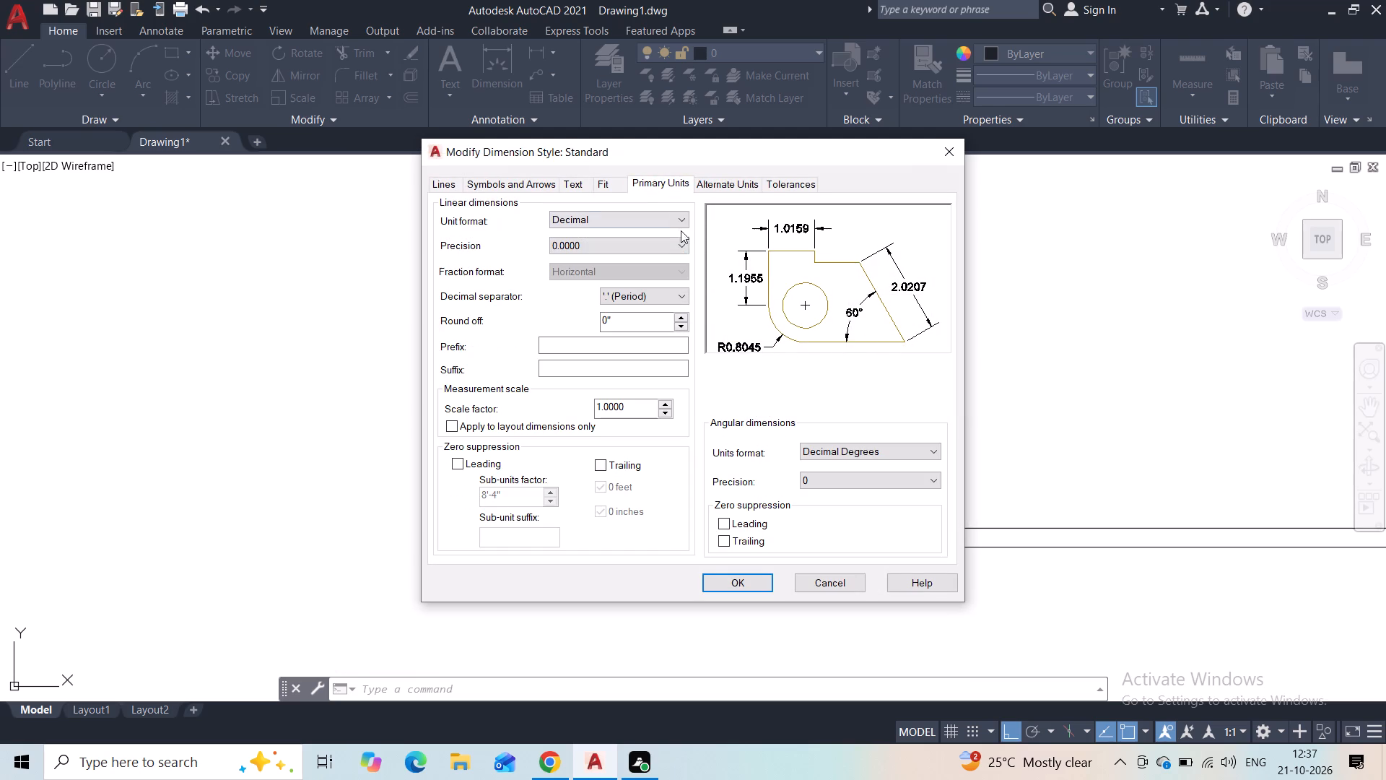
{"action": "left_click", "coordinate": [671, 220]}
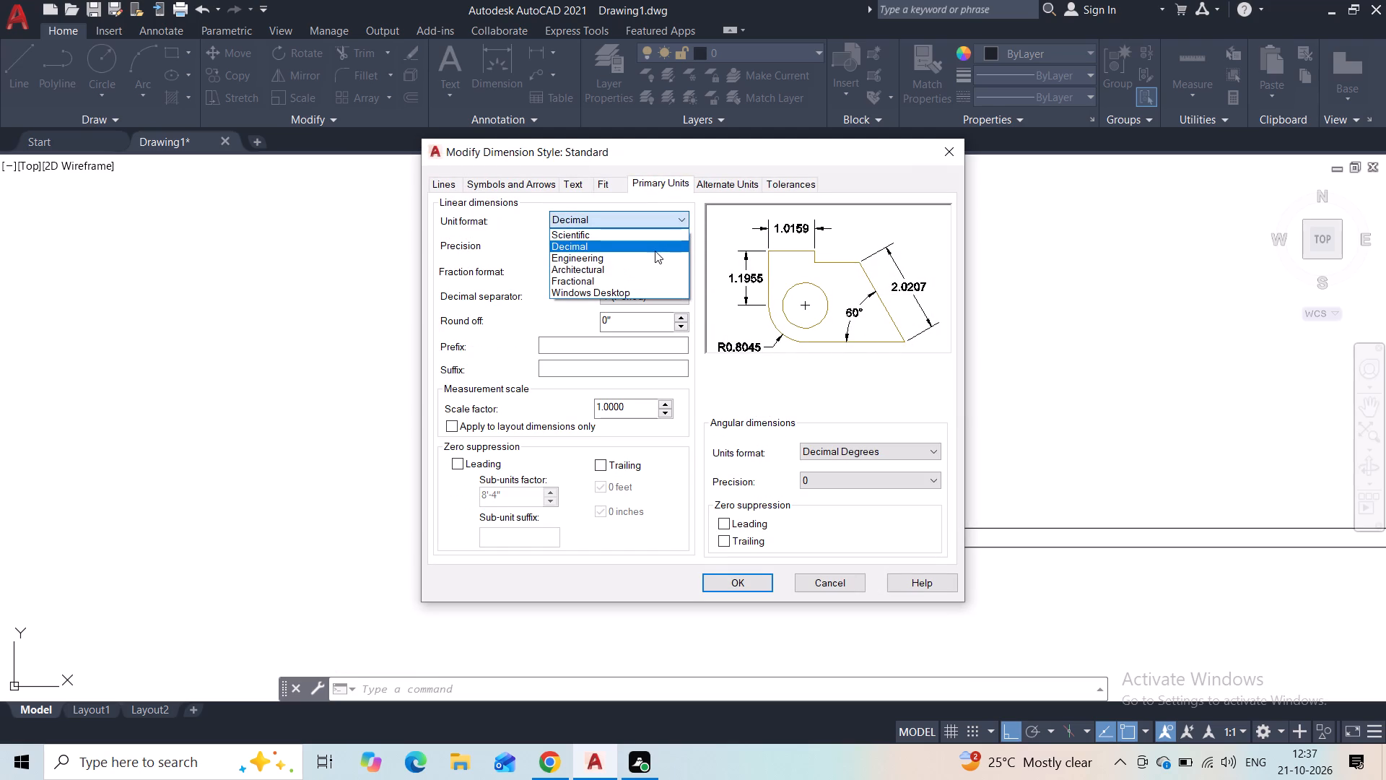
{"action": "left_click", "coordinate": [629, 265]}
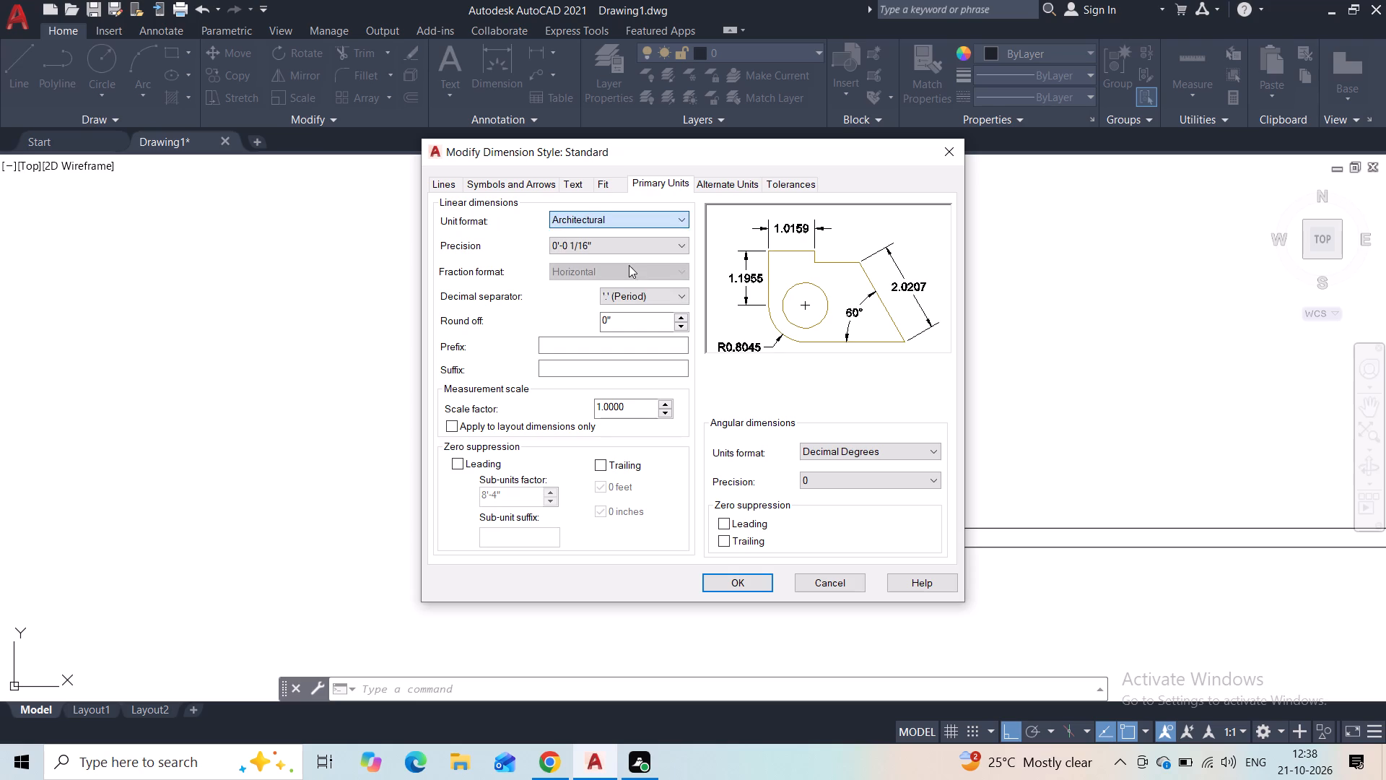
Set the Standard dimension style's text height to 1 5/16" and make the style current.
{"action": "left_click", "coordinate": [583, 183]}
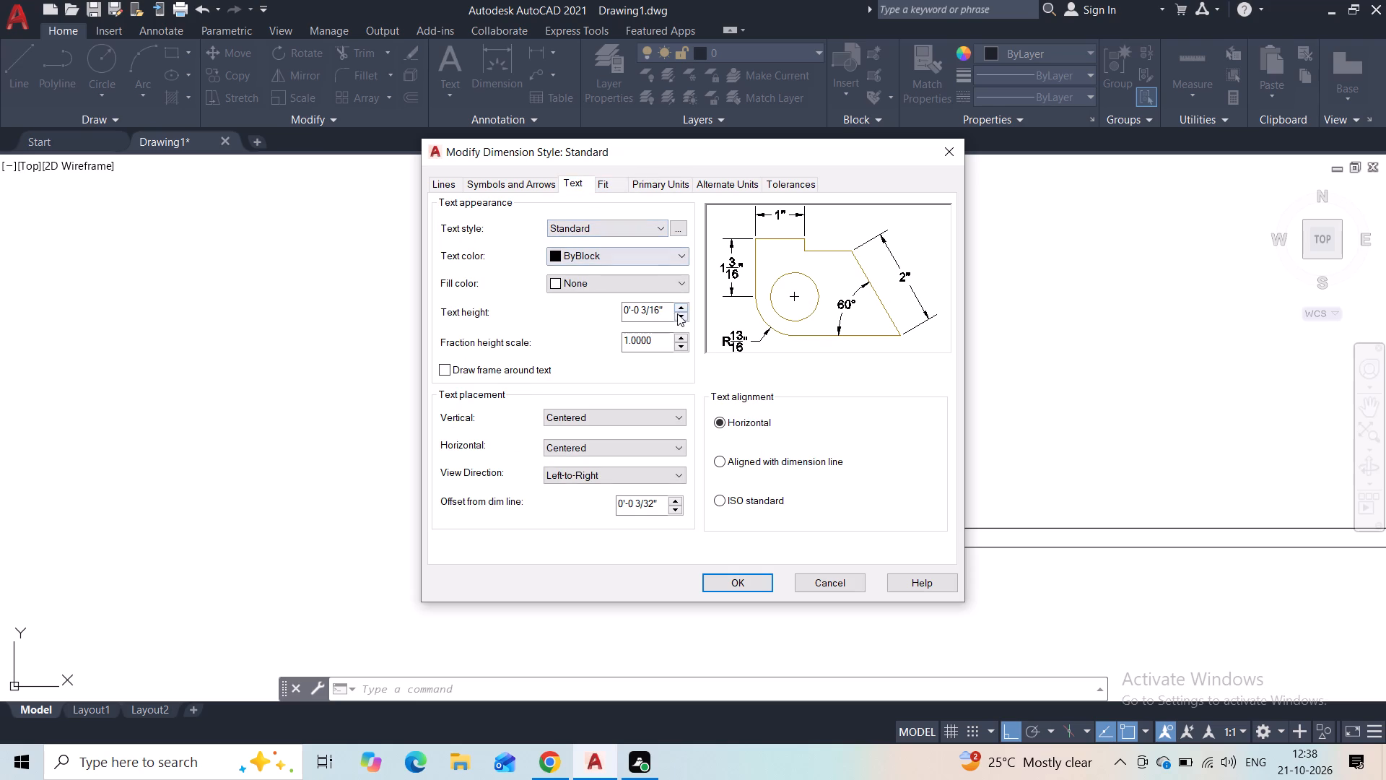
{"action": "left_click", "coordinate": [678, 304]}
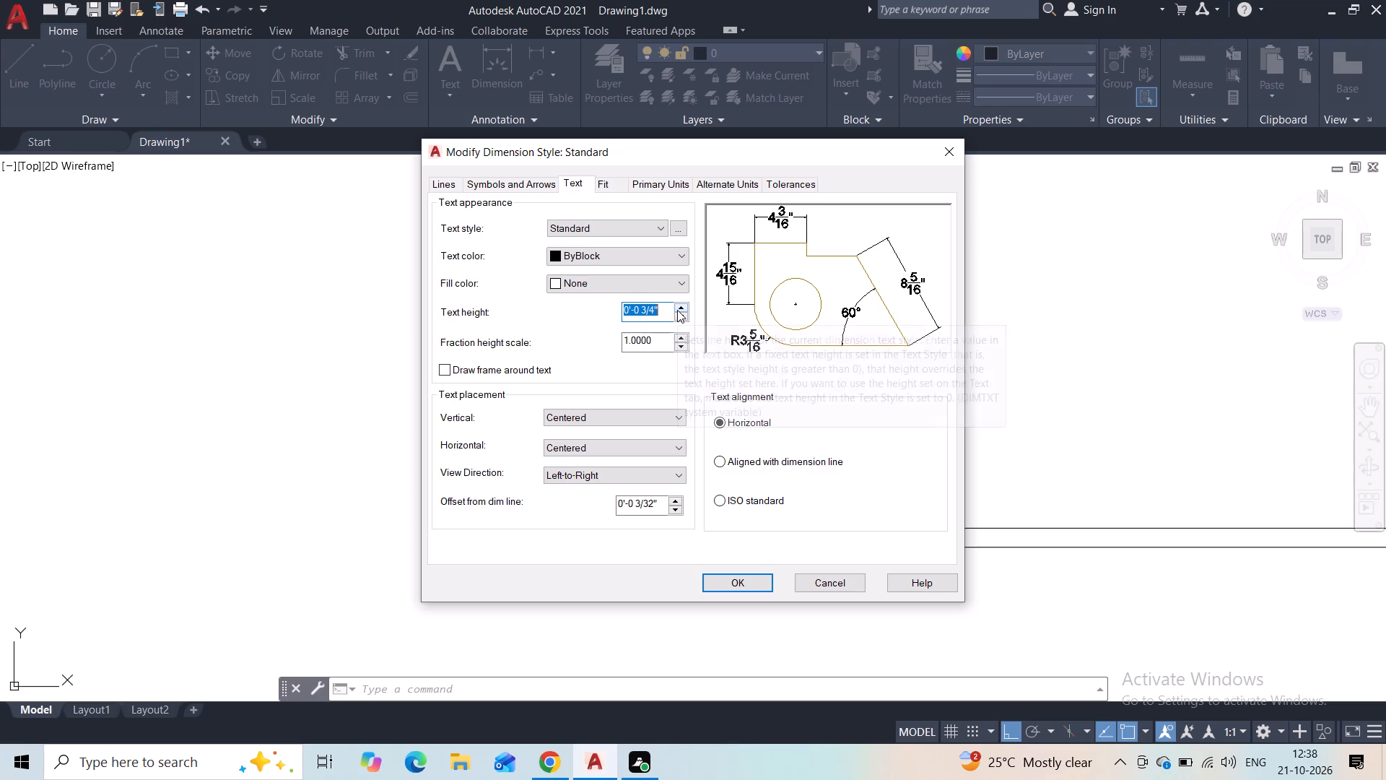
{"action": "left_click", "coordinate": [677, 310]}
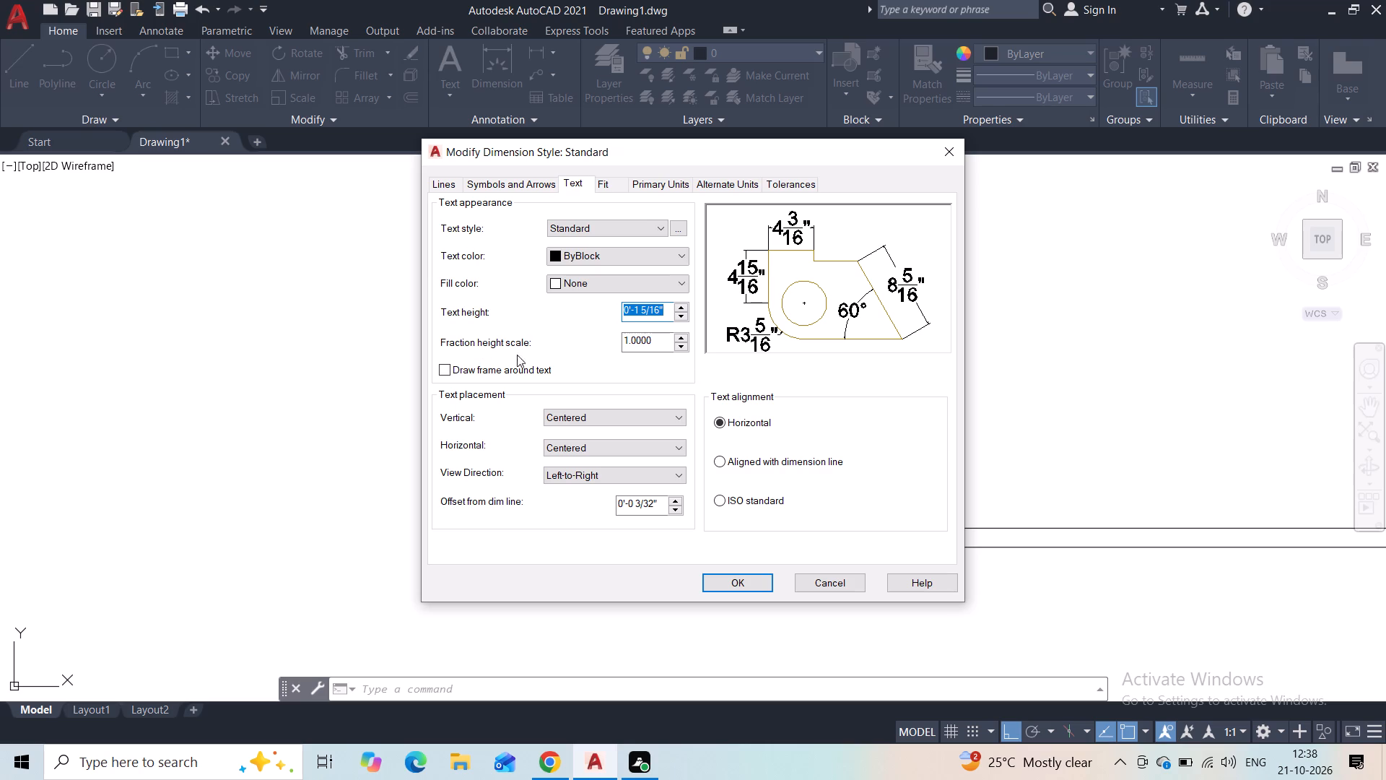
{"action": "left_click", "coordinate": [733, 575]}
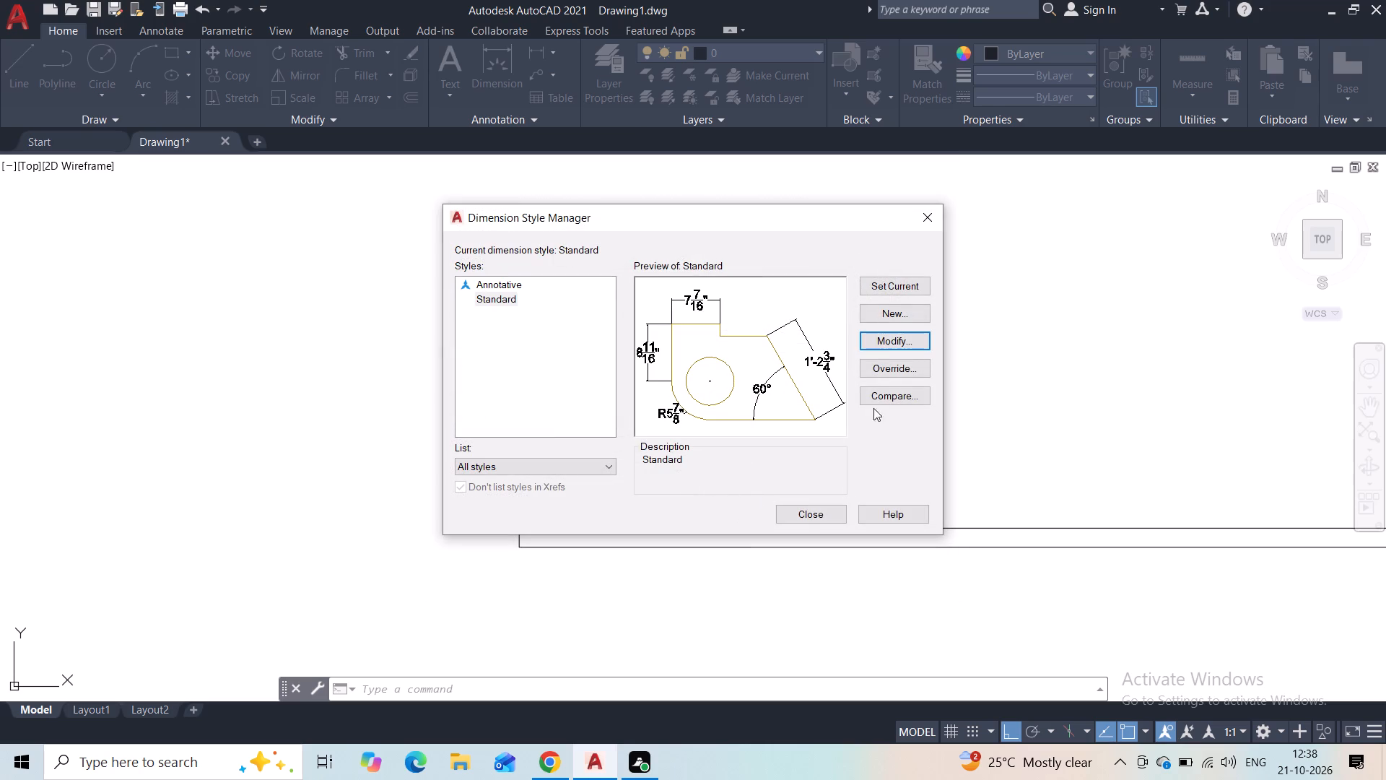
{"action": "left_click", "coordinate": [893, 285]}
{"action": "left_click", "coordinate": [824, 516]}
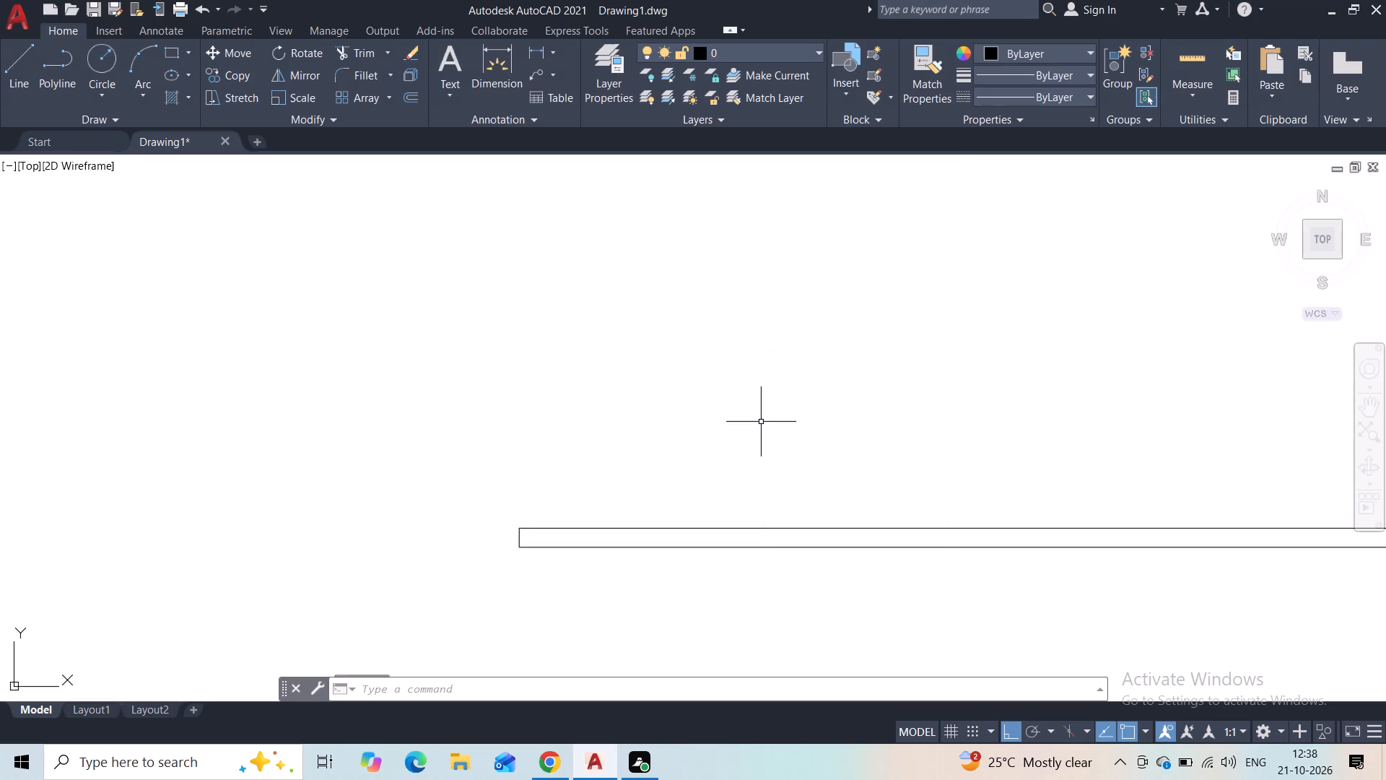
Draw a vertical line 12' long upward from the strip's upper-left corner.
{"action": "scroll", "coordinate": [761, 422], "scroll_direction": "down", "scroll_amount": 1}
{"action": "middle_click_drag", "start_coordinate": [761, 417], "coordinate": [472, 430]}
{"action": "scroll", "coordinate": [472, 430], "scroll_direction": "down", "scroll_amount": 1}
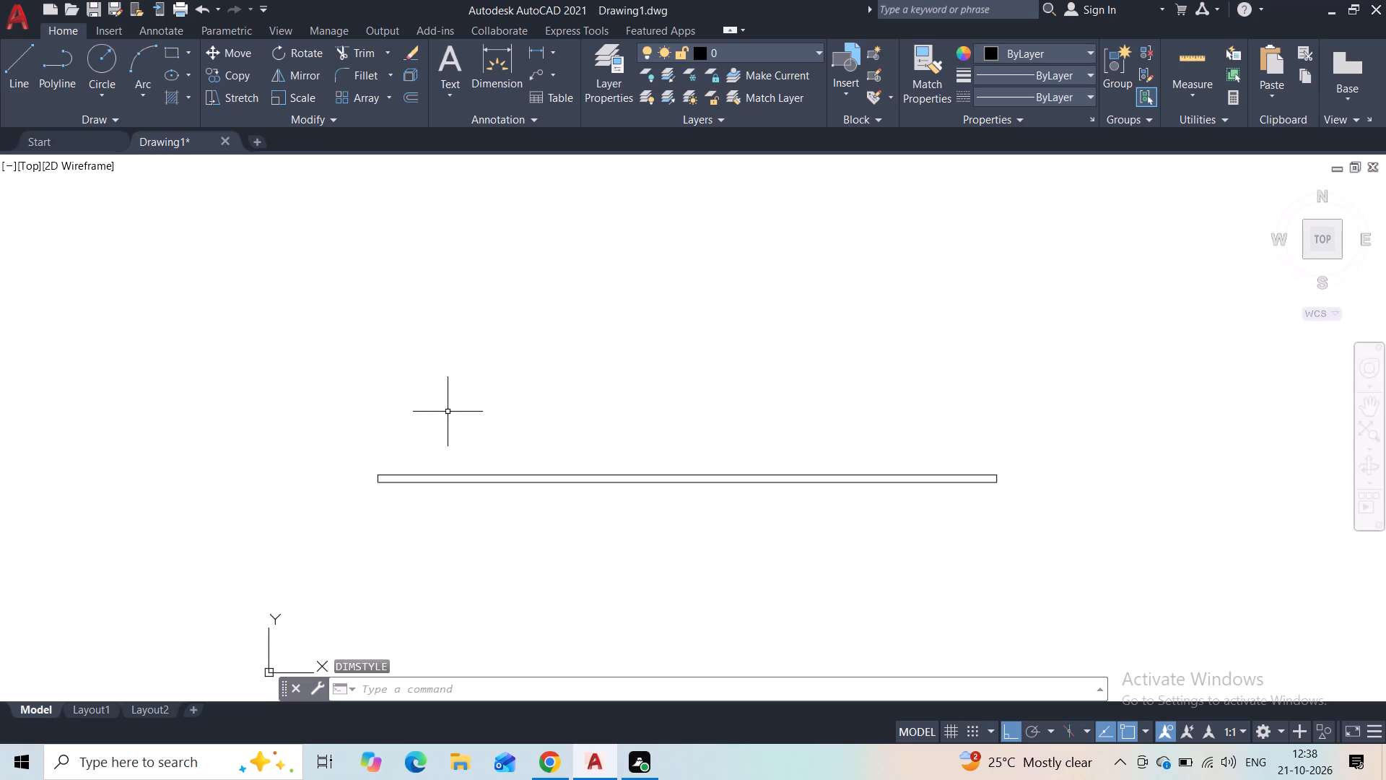
{"action": "middle_click_drag", "start_coordinate": [446, 410], "coordinate": [463, 448]}
{"action": "left_click", "coordinate": [18, 64]}
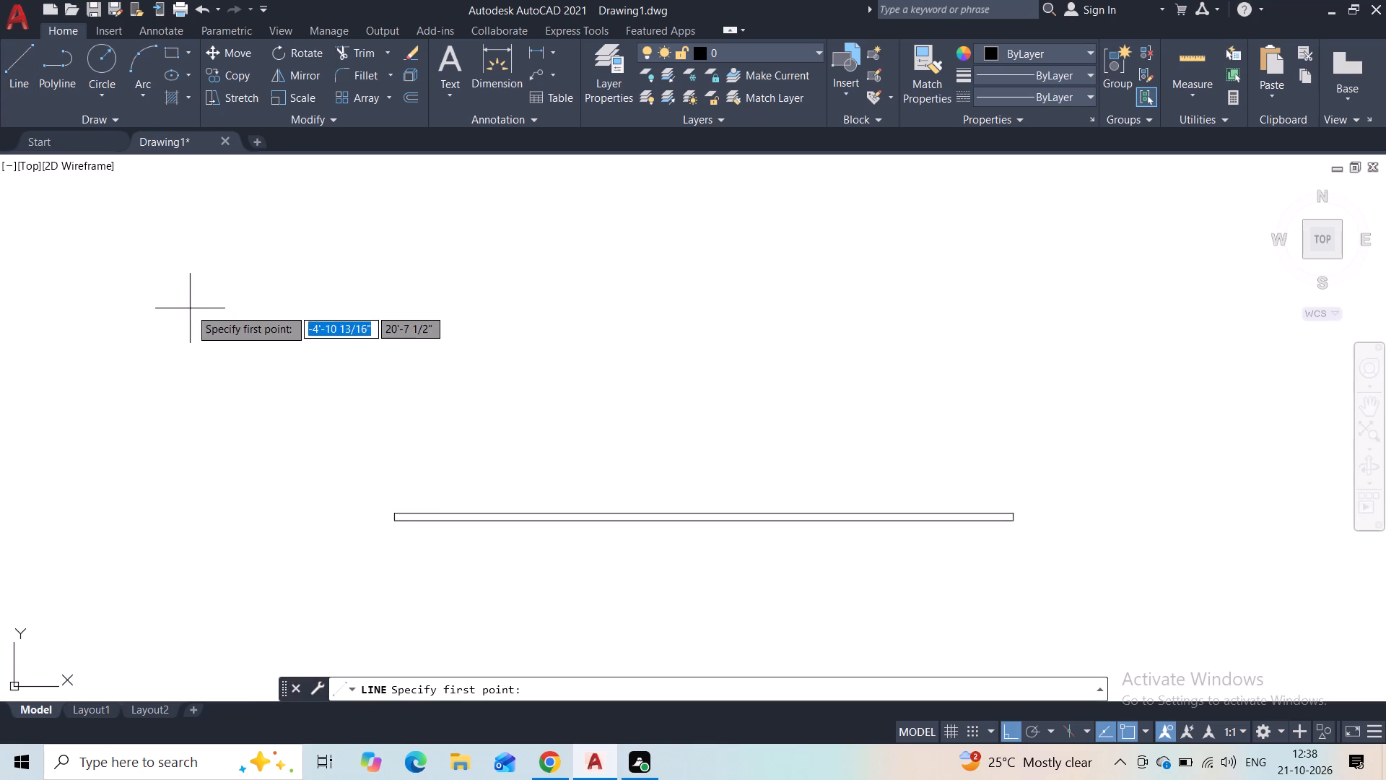
{"action": "scroll", "coordinate": [398, 518], "scroll_direction": "up", "scroll_amount": 3}
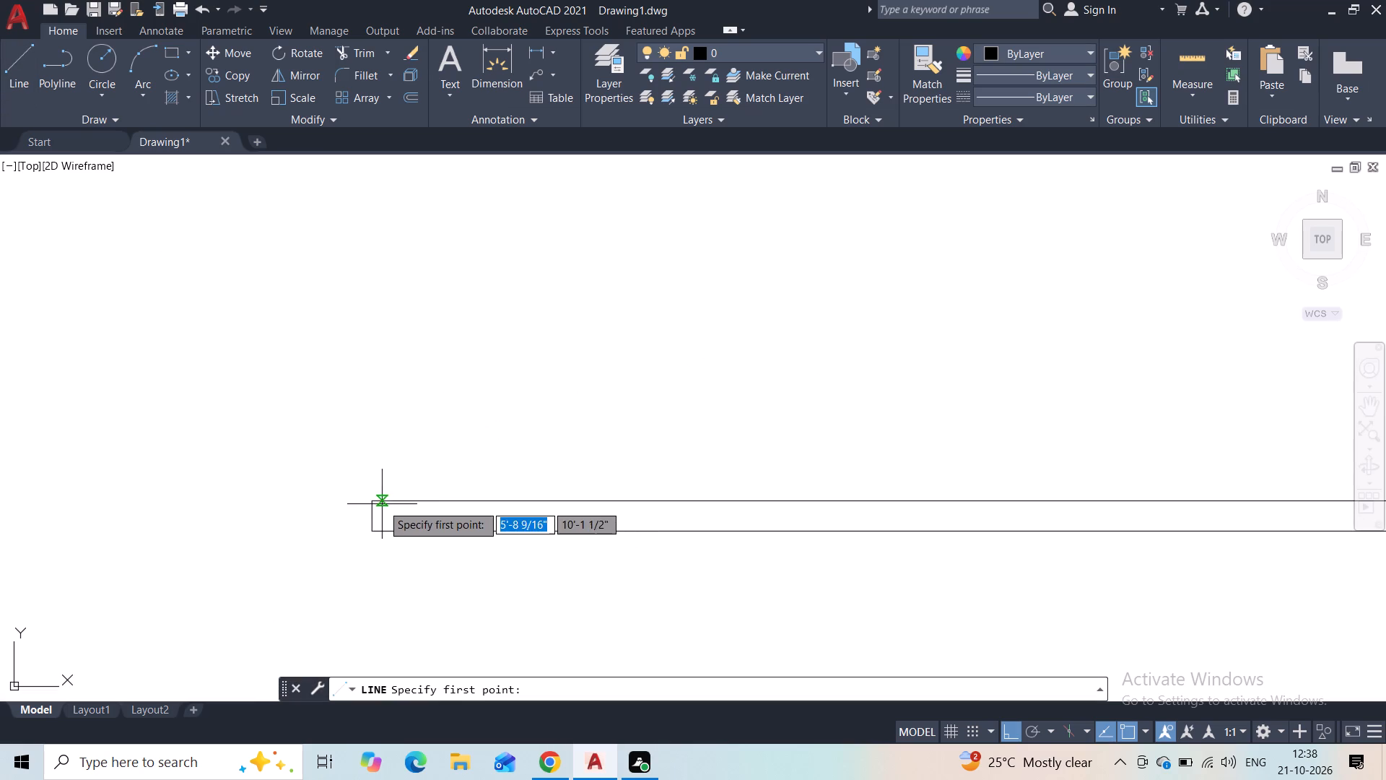
{"action": "left_click", "coordinate": [372, 504]}
{"action": "type", "text": "12"}
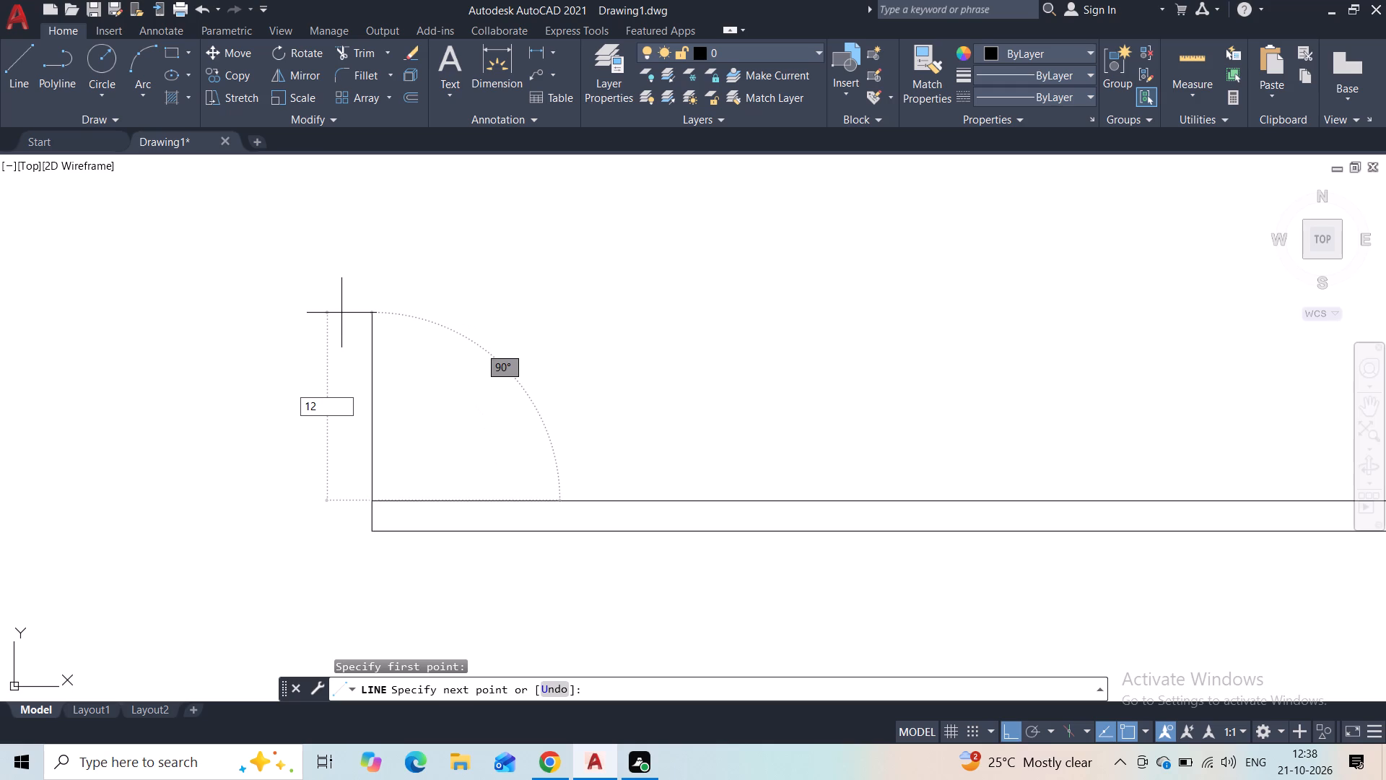
{"action": "key", "text": "apostrophe"}
{"action": "key", "text": "Return"}
Continue with a horizontal top line about 31'-9" long and a vertical line down to the strip's upper-right corner.
{"action": "scroll", "coordinate": [352, 316], "scroll_direction": "down", "scroll_amount": 1}
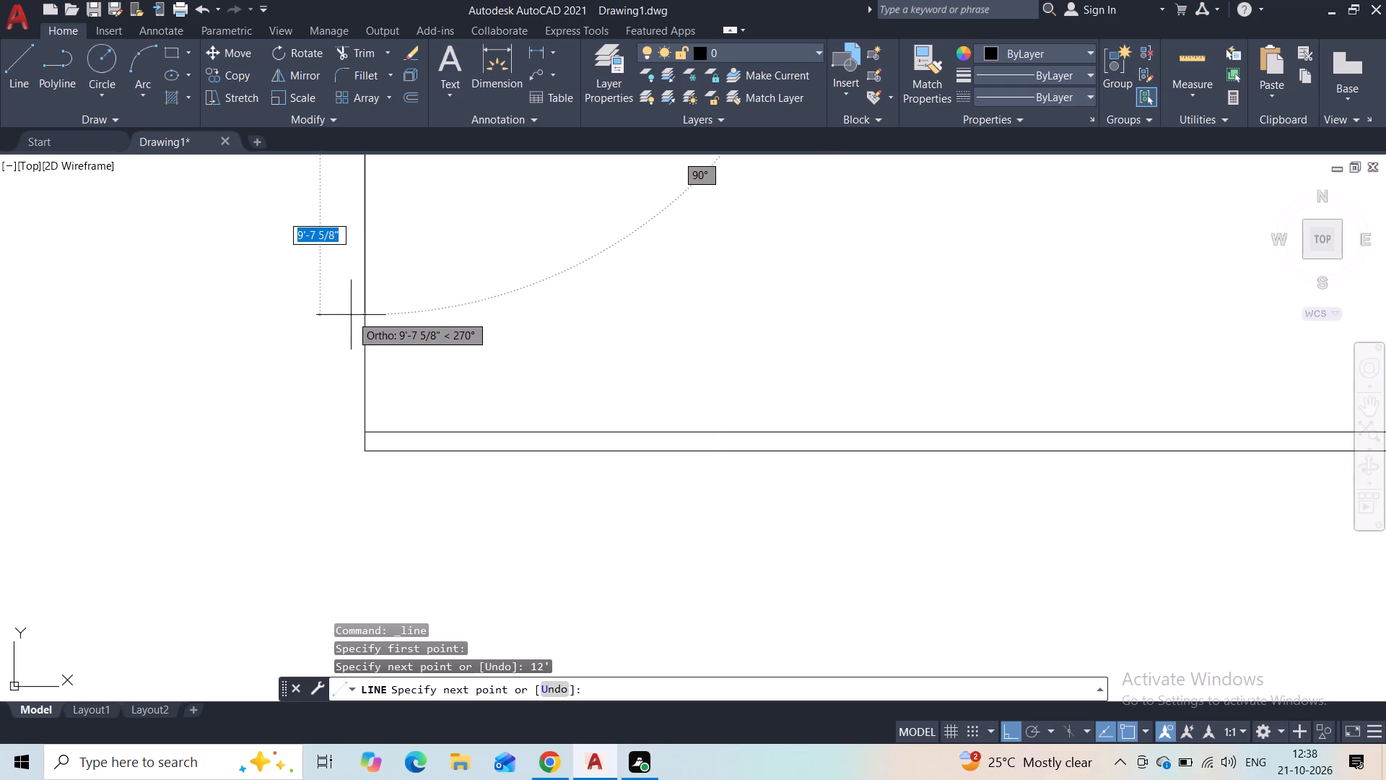
{"action": "scroll", "coordinate": [352, 315], "scroll_direction": "down", "scroll_amount": 3}
{"action": "middle_click_drag", "start_coordinate": [380, 305], "coordinate": [359, 430]}
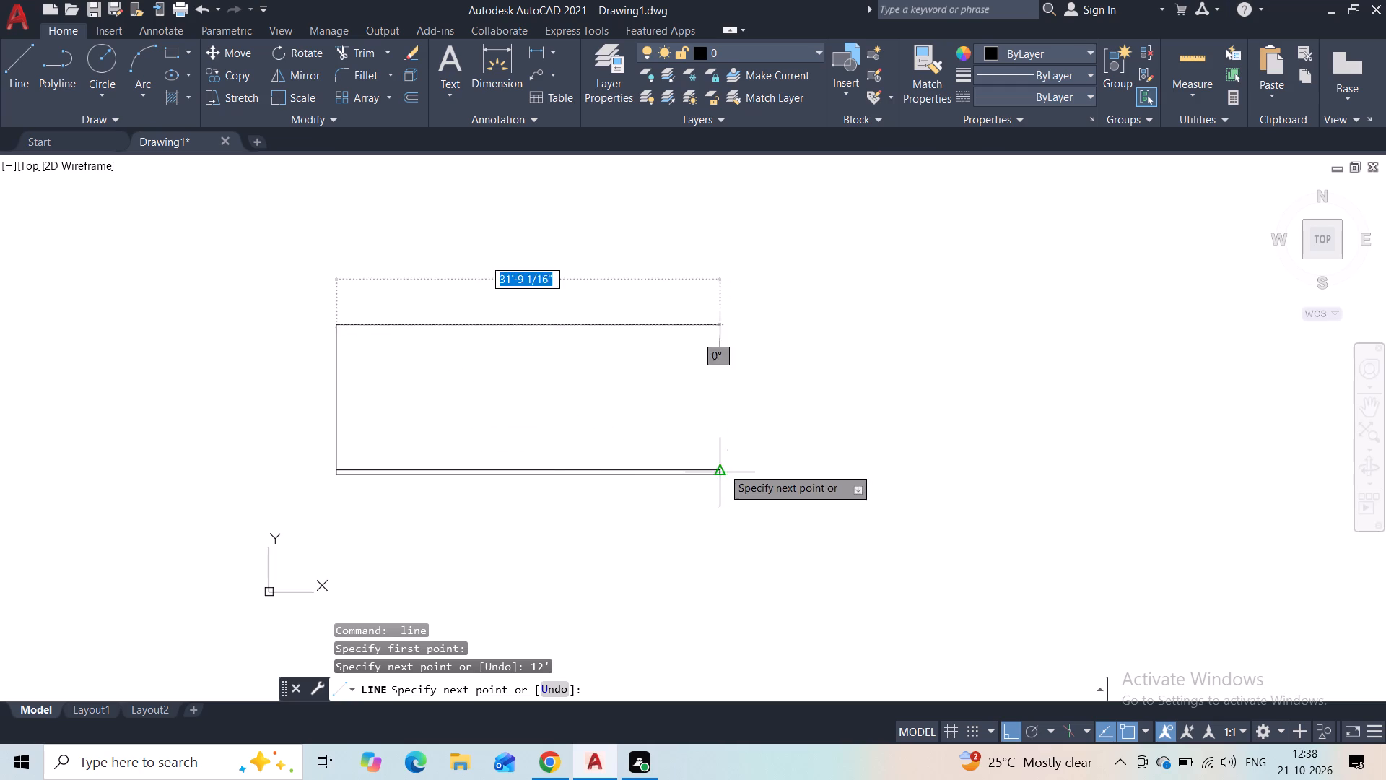
{"action": "left_click", "coordinate": [720, 325]}
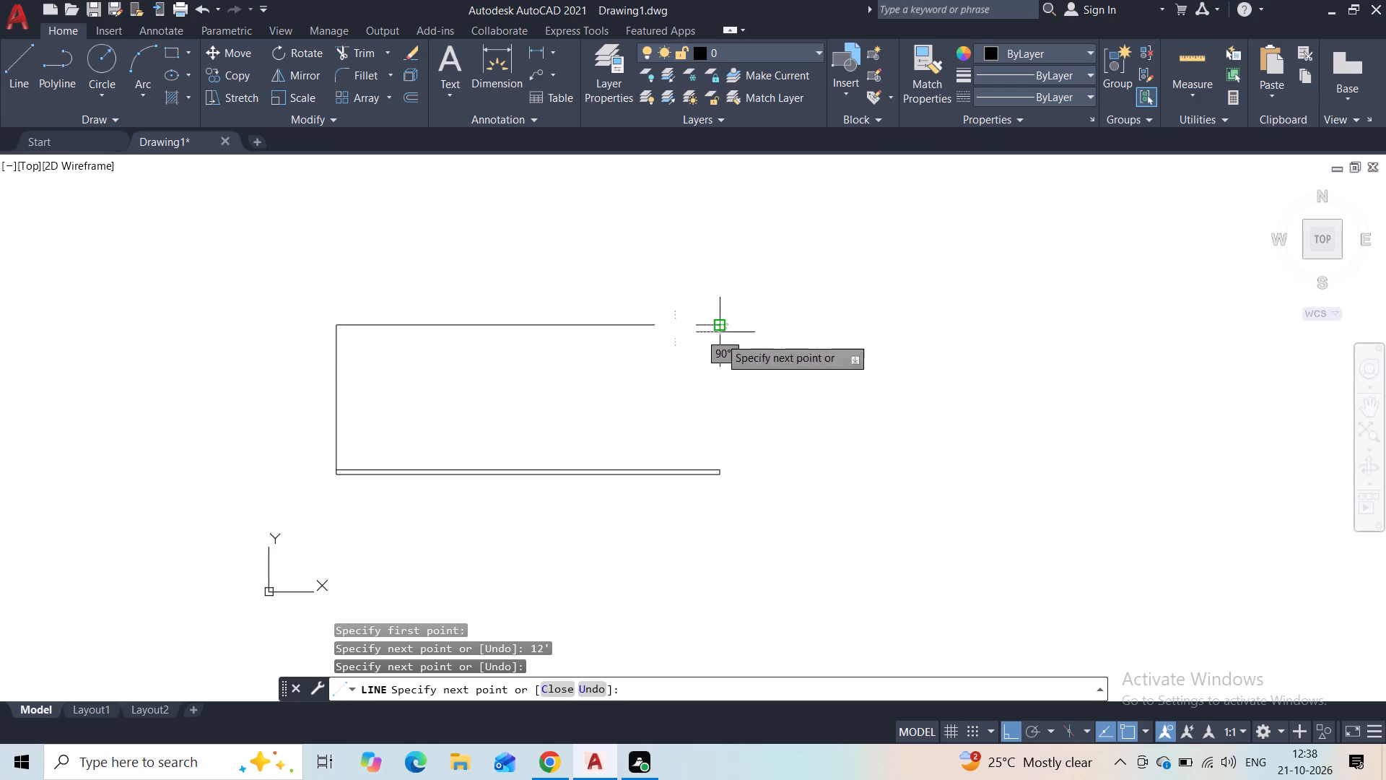
{"action": "middle_click_drag", "start_coordinate": [719, 381], "coordinate": [715, 332]}
{"action": "scroll", "coordinate": [710, 375], "scroll_direction": "up", "scroll_amount": 2}
{"action": "left_click", "coordinate": [715, 490]}
{"action": "key", "text": "Escape"}
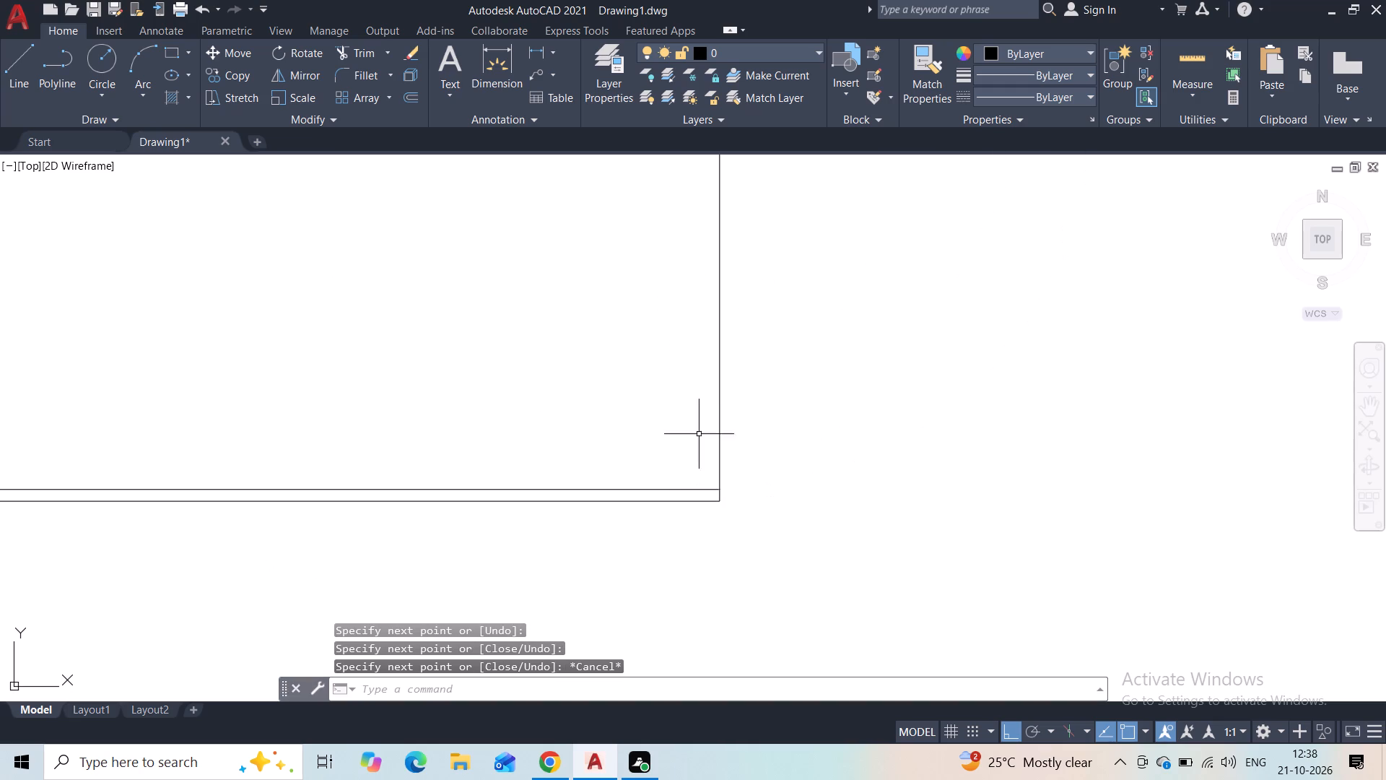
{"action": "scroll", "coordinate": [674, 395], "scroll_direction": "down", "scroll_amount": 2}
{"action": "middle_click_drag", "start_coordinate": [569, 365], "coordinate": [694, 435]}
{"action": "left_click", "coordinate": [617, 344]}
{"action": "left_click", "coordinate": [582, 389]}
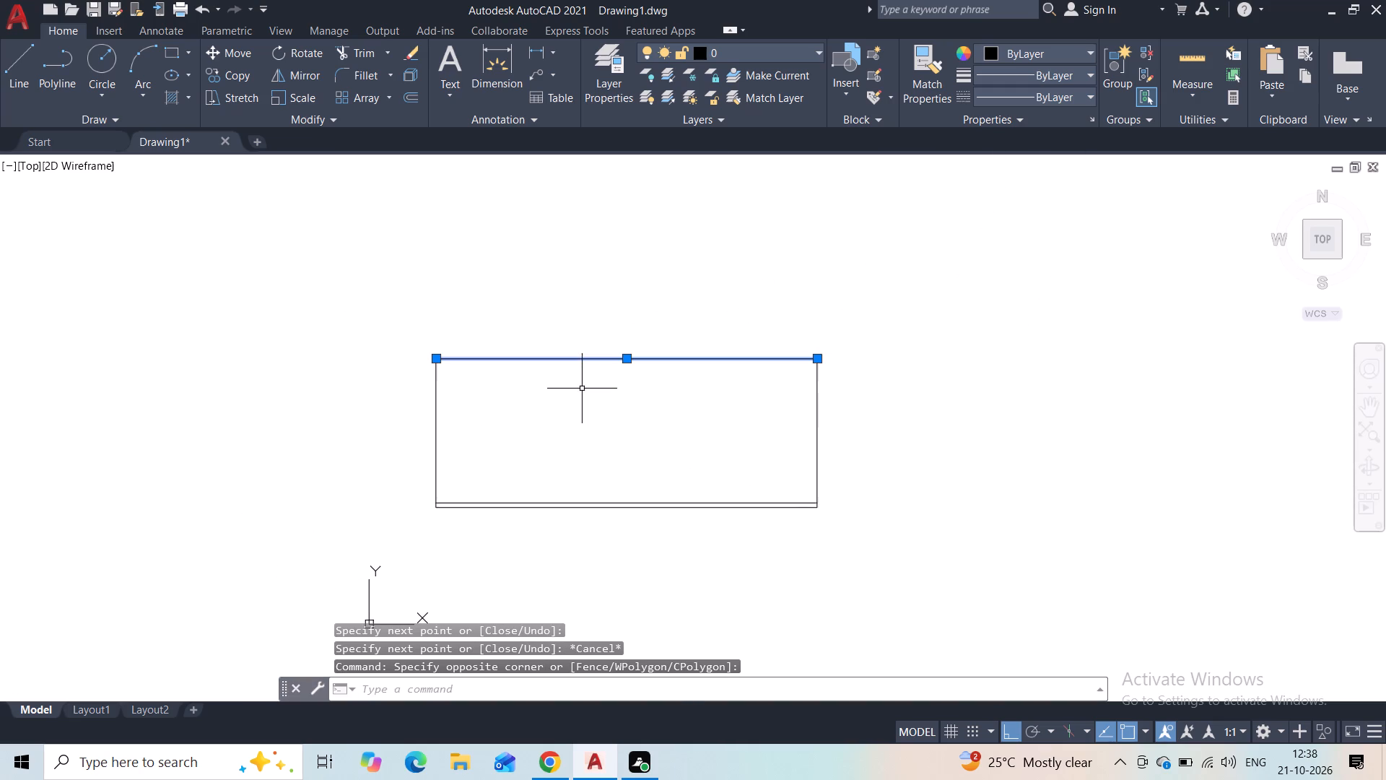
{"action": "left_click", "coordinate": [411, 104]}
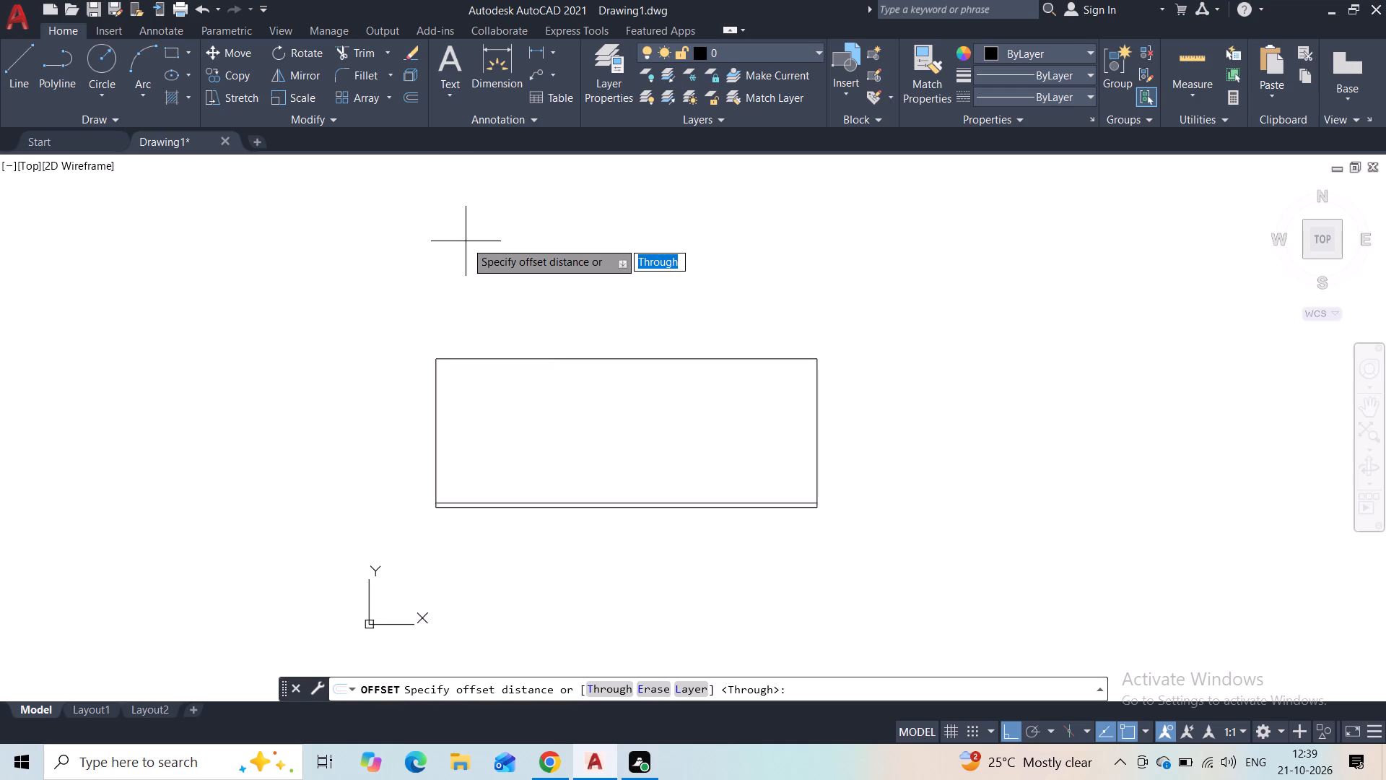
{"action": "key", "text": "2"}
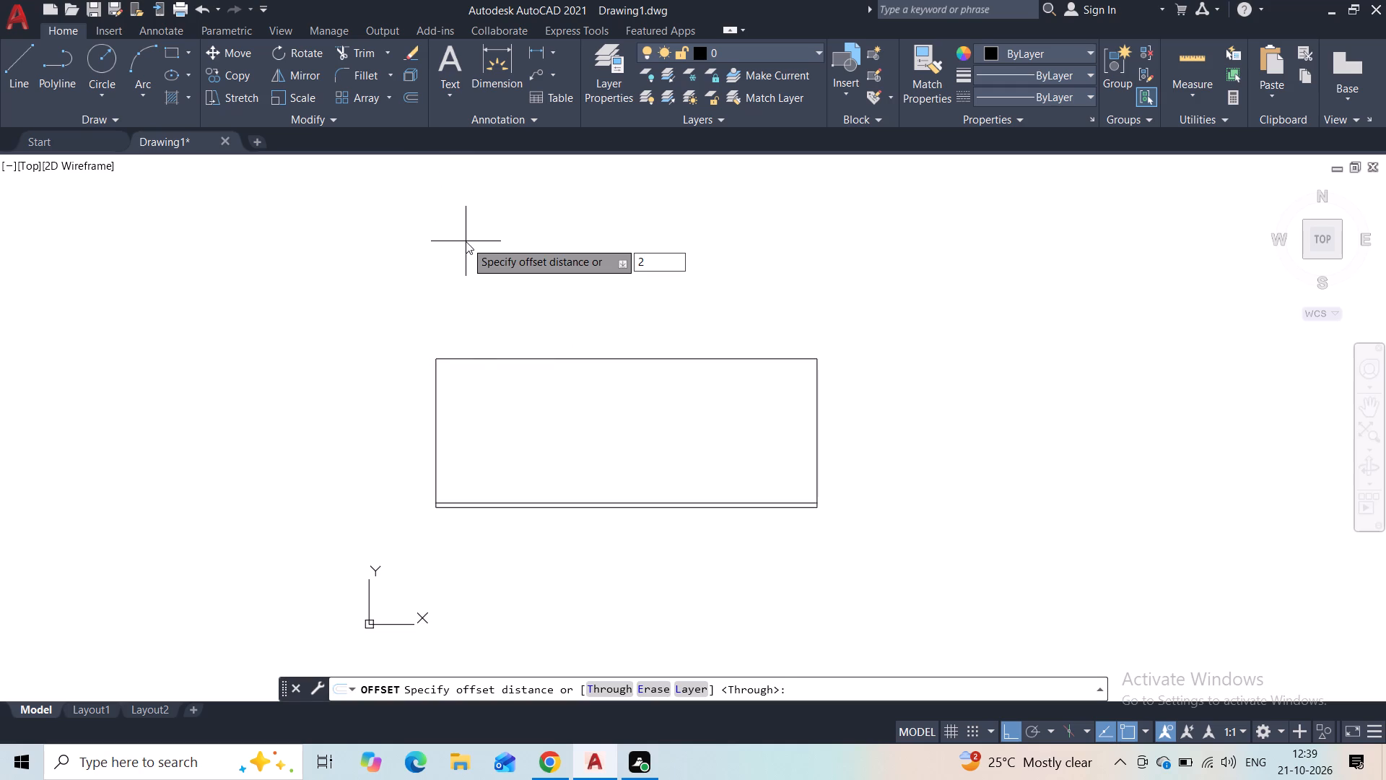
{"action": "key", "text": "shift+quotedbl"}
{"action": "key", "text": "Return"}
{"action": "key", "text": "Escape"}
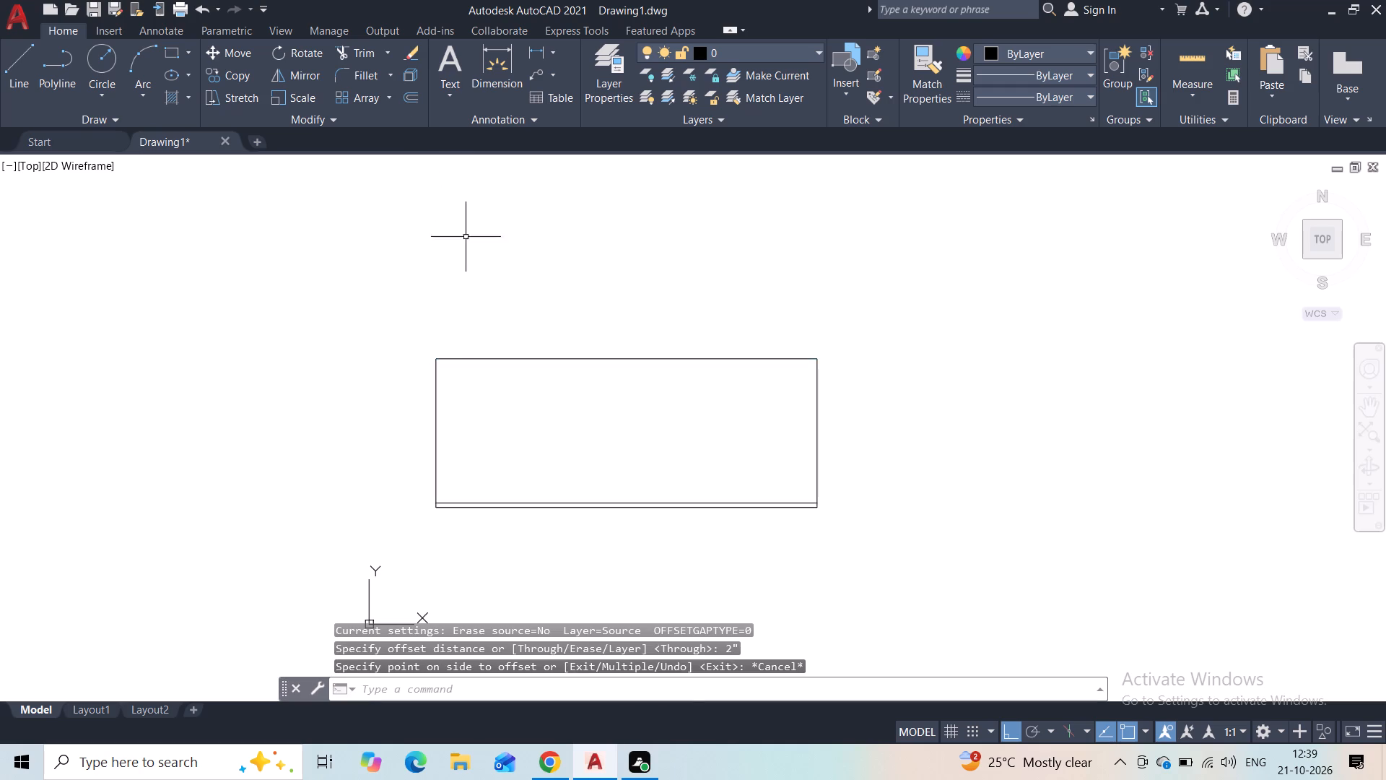
Offset the rectangle's top line upward by 3".
{"action": "left_click", "coordinate": [517, 303]}
{"action": "left_click_drag", "start_coordinate": [508, 404], "coordinate": [508, 410]}
{"action": "left_click", "coordinate": [414, 90]}
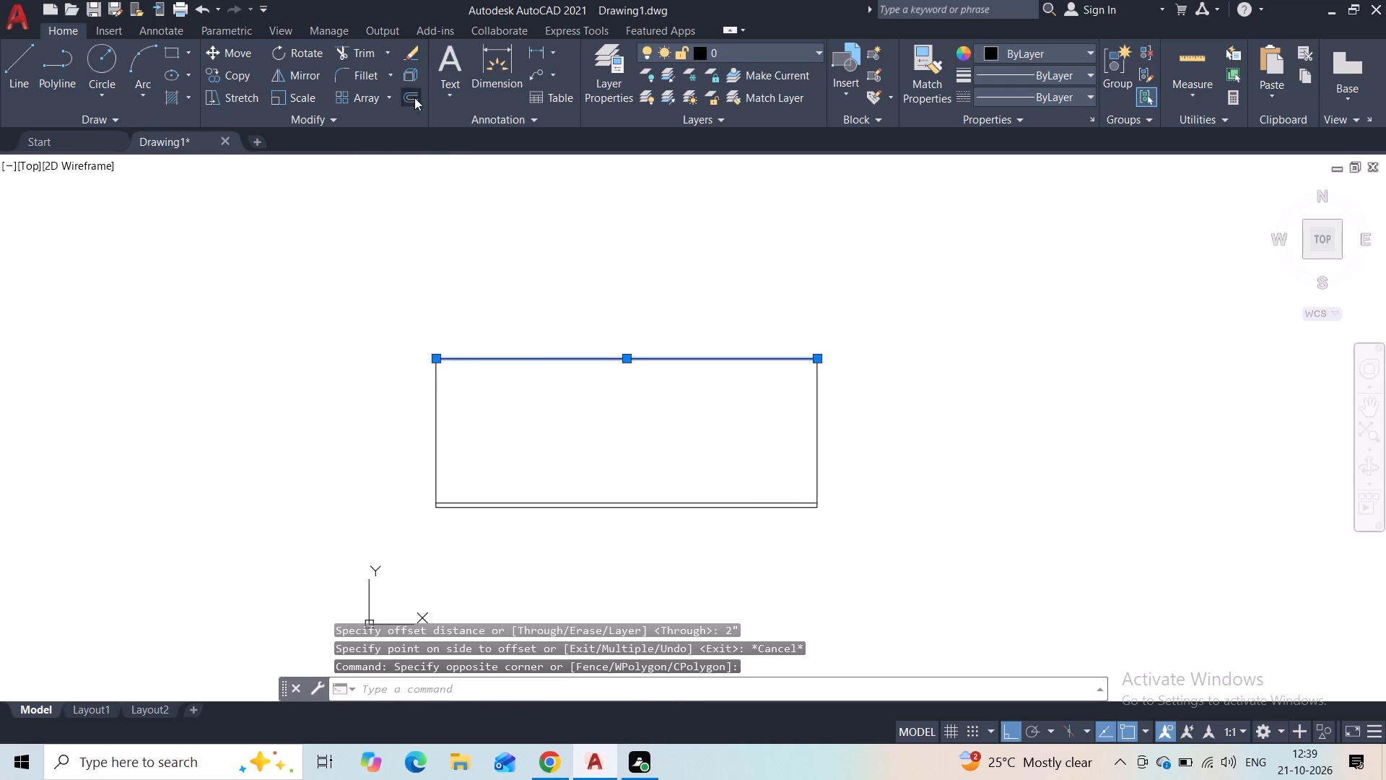
{"action": "key", "text": "3"}
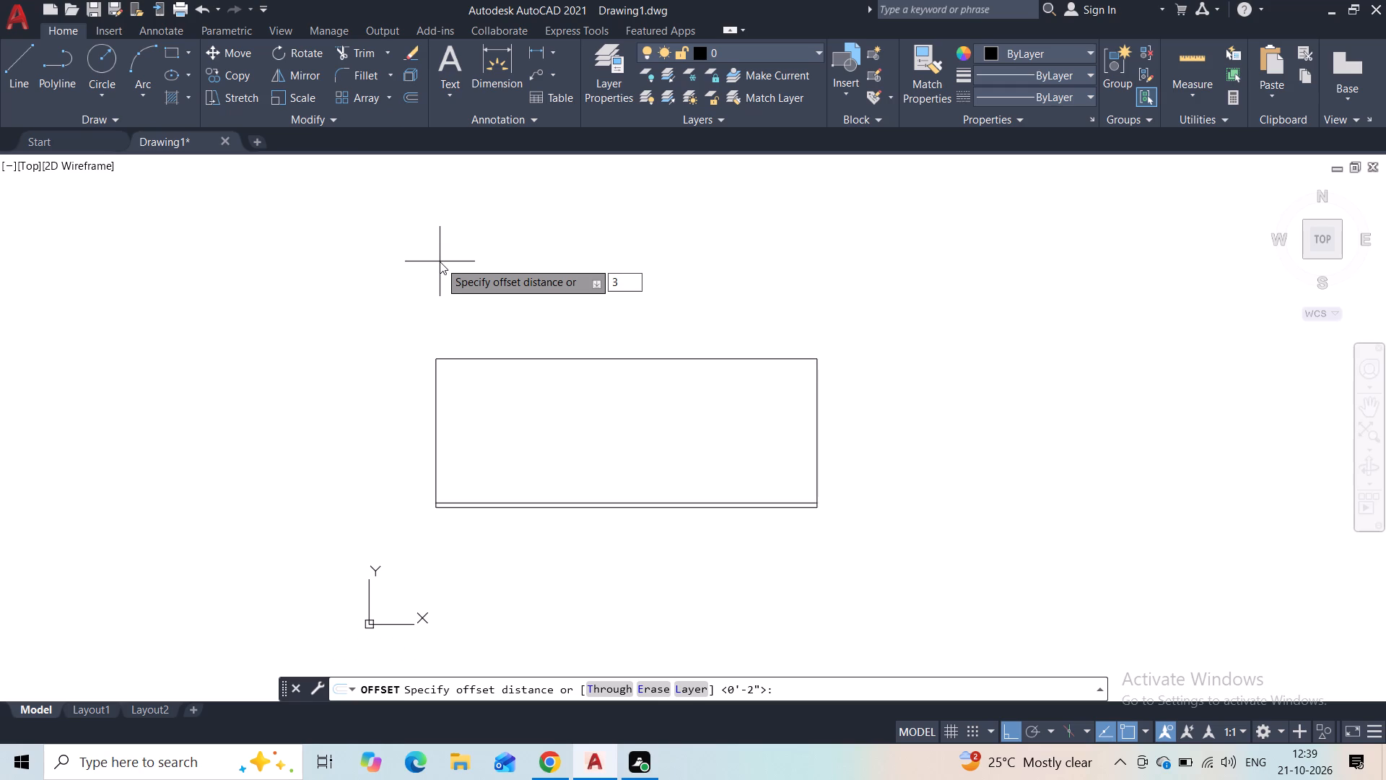
{"action": "key", "text": "shift+quotedbl"}
{"action": "key", "text": "Return"}
{"action": "left_click", "coordinate": [440, 261]}
{"action": "scroll", "coordinate": [444, 308], "scroll_direction": "up", "scroll_amount": 1}
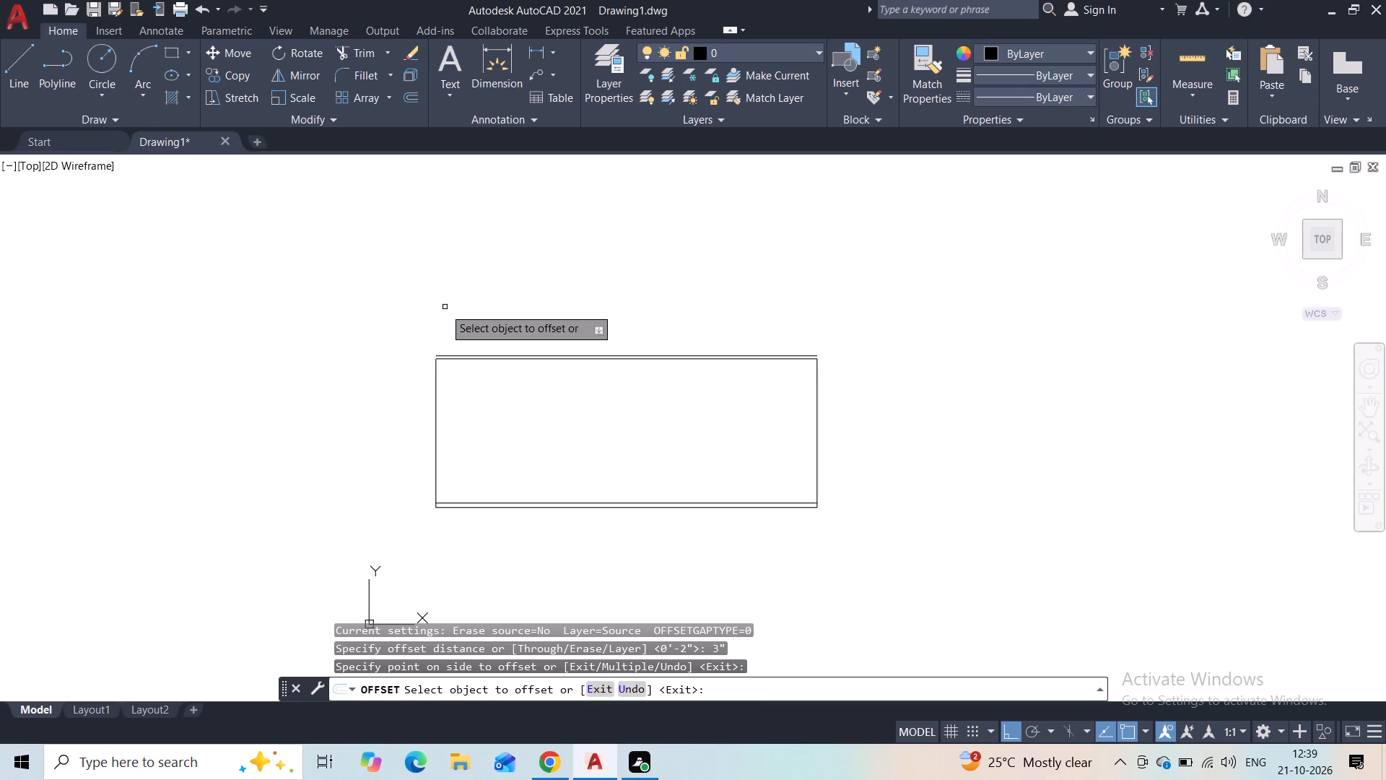
{"action": "key", "text": "Escape"}
Close the left end of the top strip with a short vertical line between the two horizontal lines.
{"action": "left_click", "coordinate": [16, 92]}
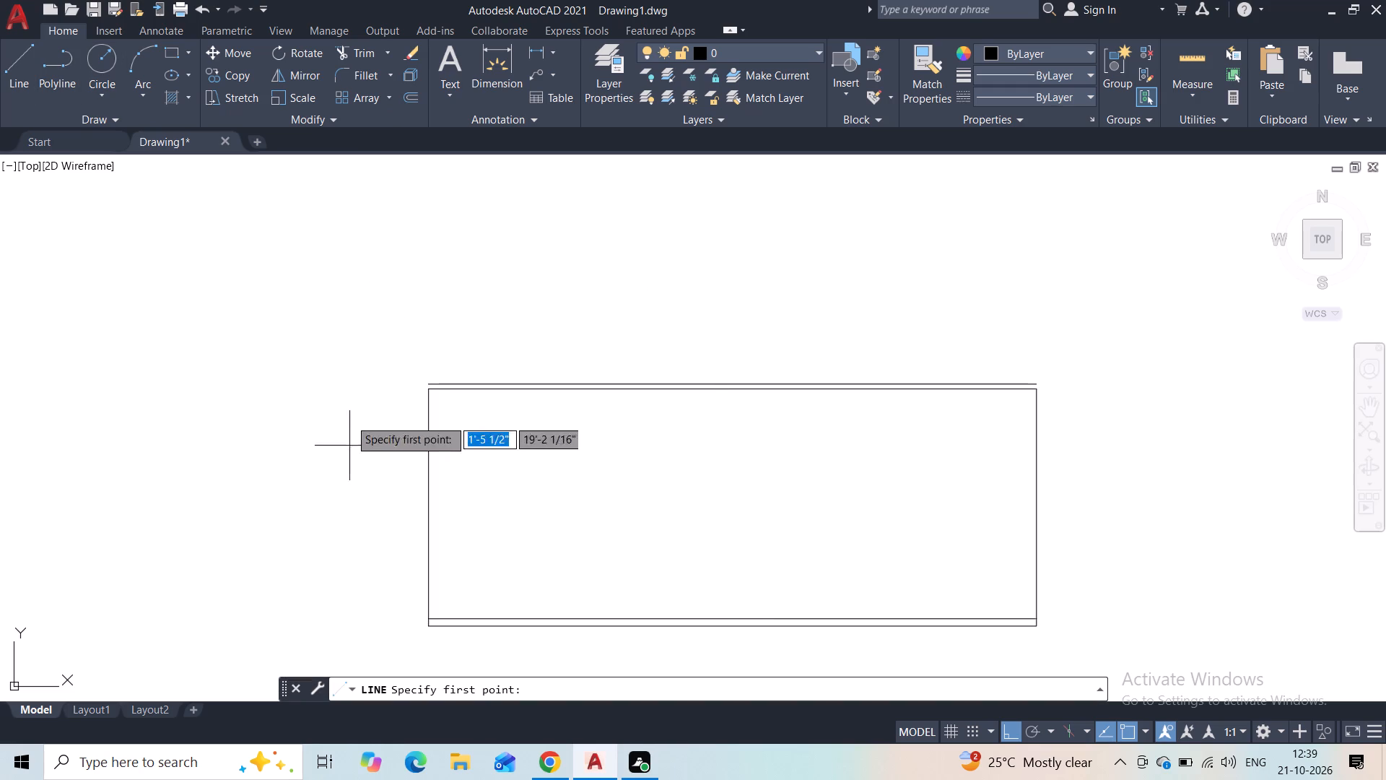
{"action": "scroll", "coordinate": [376, 391], "scroll_direction": "up", "scroll_amount": 3}
{"action": "left_click", "coordinate": [587, 359]}
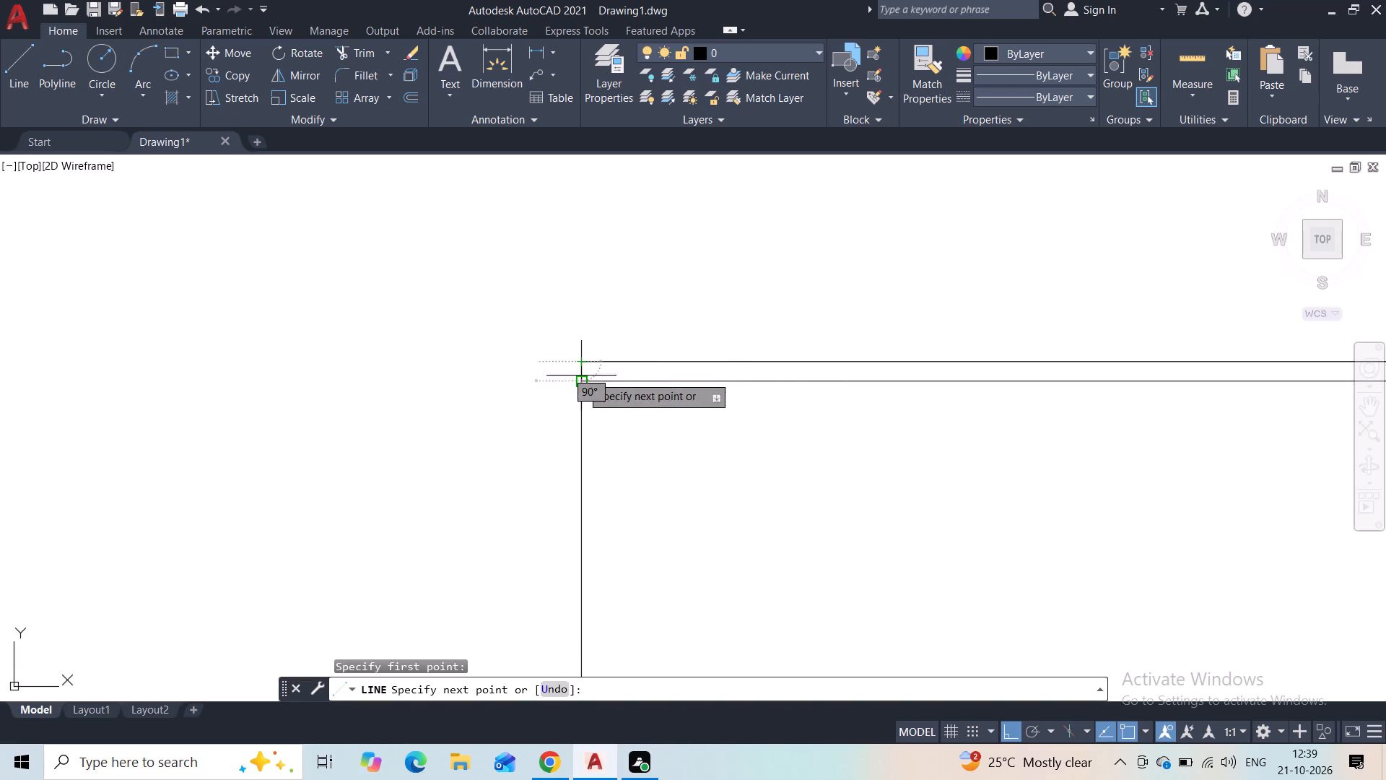
{"action": "left_click", "coordinate": [581, 380]}
{"action": "key", "text": "Escape"}
Close the right end of the top strip with a short vertical line between the two horizontal lines.
{"action": "middle_click_drag", "start_coordinate": [707, 448], "coordinate": [0, 335]}
{"action": "scroll", "coordinate": [554, 362], "scroll_direction": "down", "scroll_amount": 2}
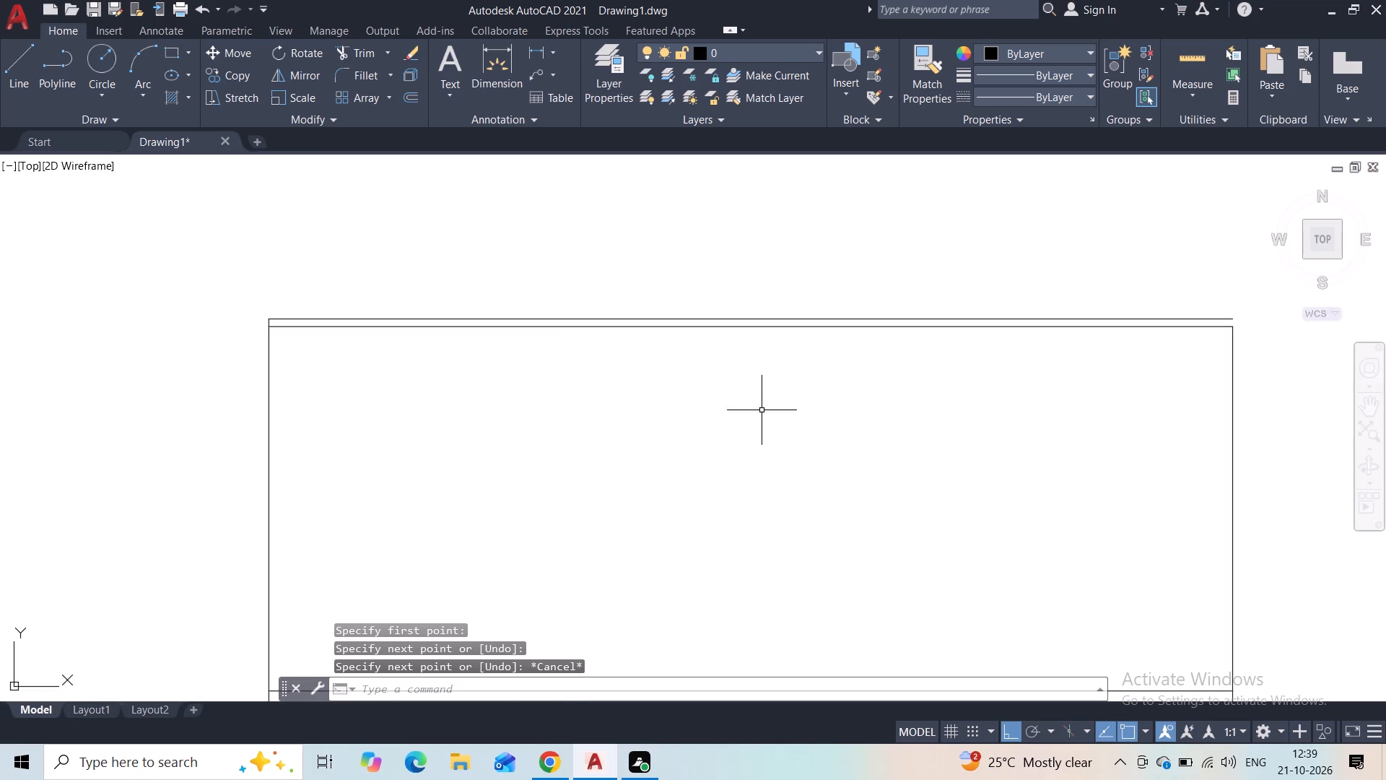
{"action": "middle_click_drag", "start_coordinate": [1200, 281], "coordinate": [997, 300]}
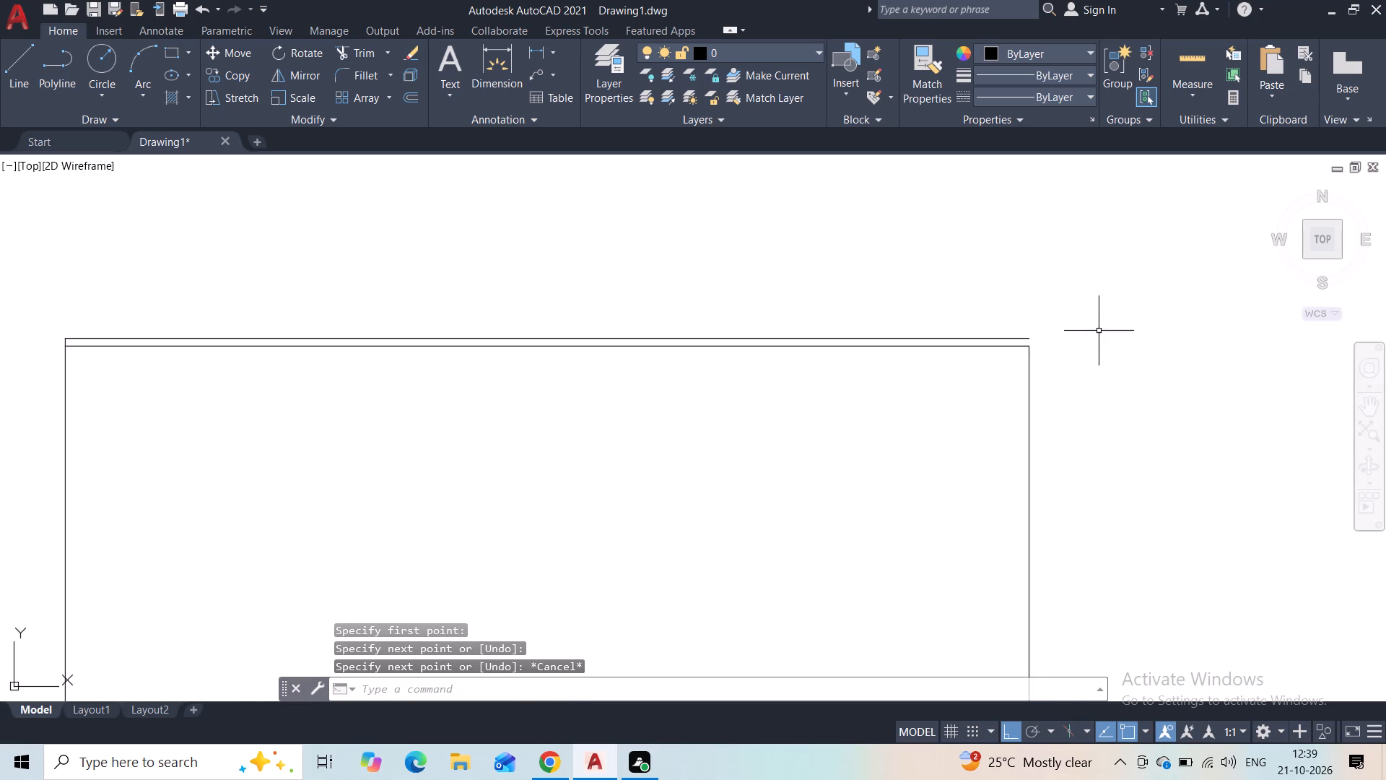
{"action": "scroll", "coordinate": [1045, 340], "scroll_direction": "up", "scroll_amount": 2}
{"action": "key", "text": "space"}
{"action": "left_click", "coordinate": [996, 333]}
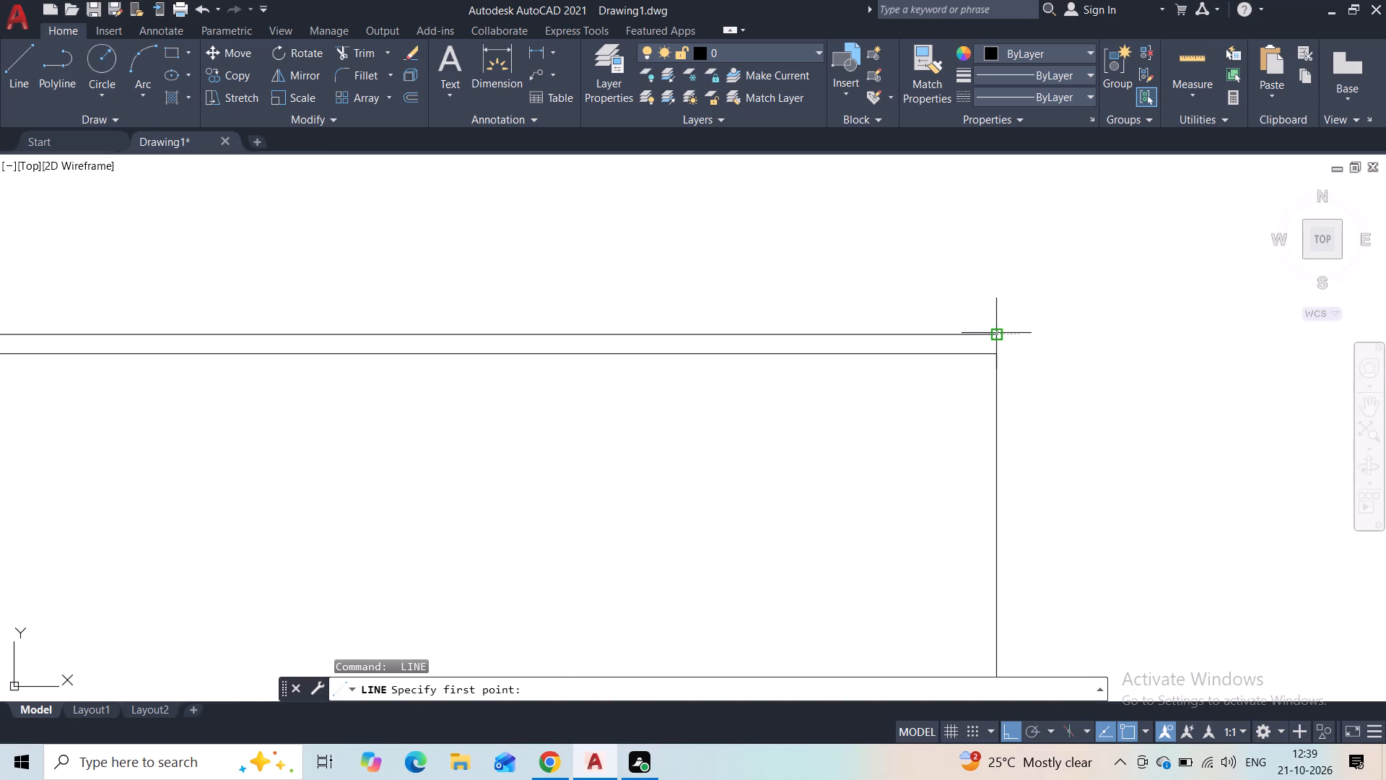
{"action": "left_click", "coordinate": [993, 357]}
{"action": "key", "text": "Escape"}
{"action": "scroll", "coordinate": [826, 291], "scroll_direction": "down", "scroll_amount": 2}
{"action": "scroll", "coordinate": [677, 321], "scroll_direction": "down", "scroll_amount": 2}
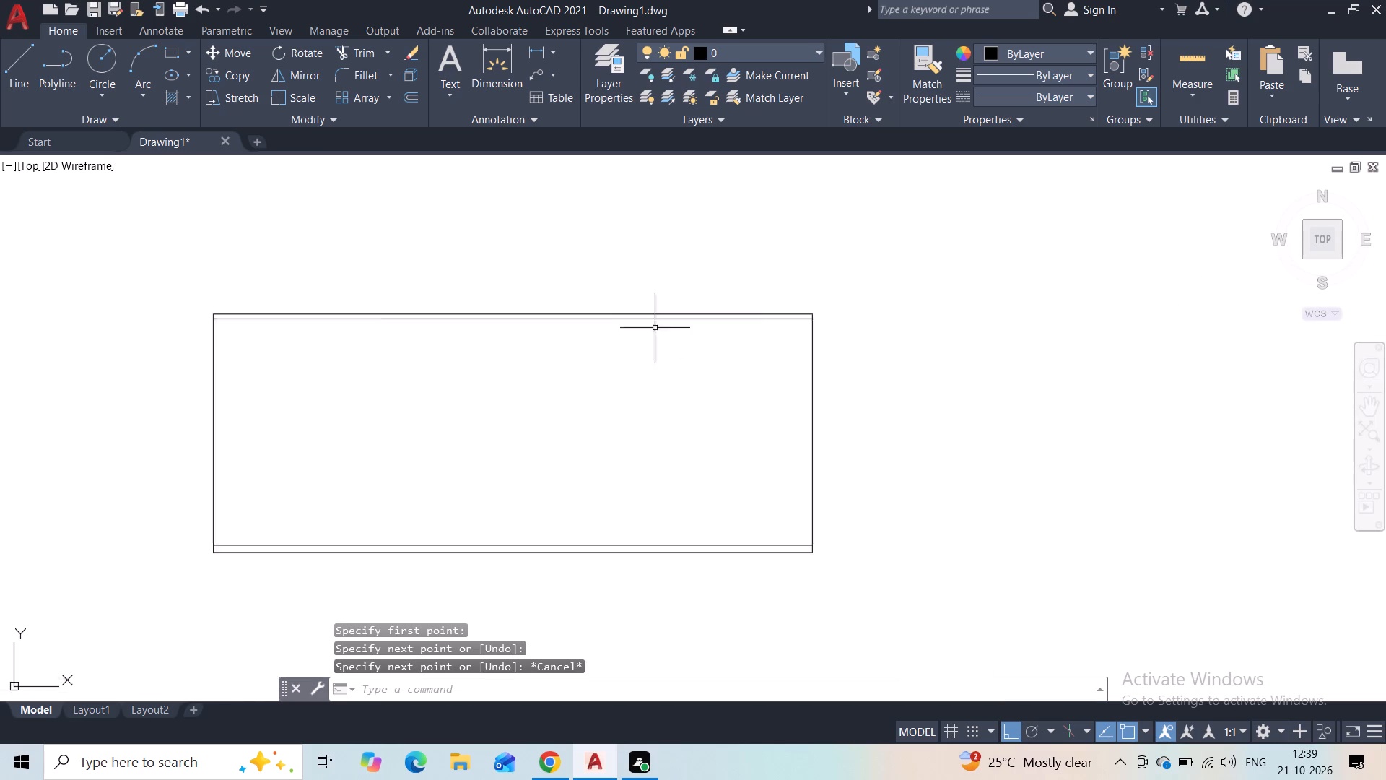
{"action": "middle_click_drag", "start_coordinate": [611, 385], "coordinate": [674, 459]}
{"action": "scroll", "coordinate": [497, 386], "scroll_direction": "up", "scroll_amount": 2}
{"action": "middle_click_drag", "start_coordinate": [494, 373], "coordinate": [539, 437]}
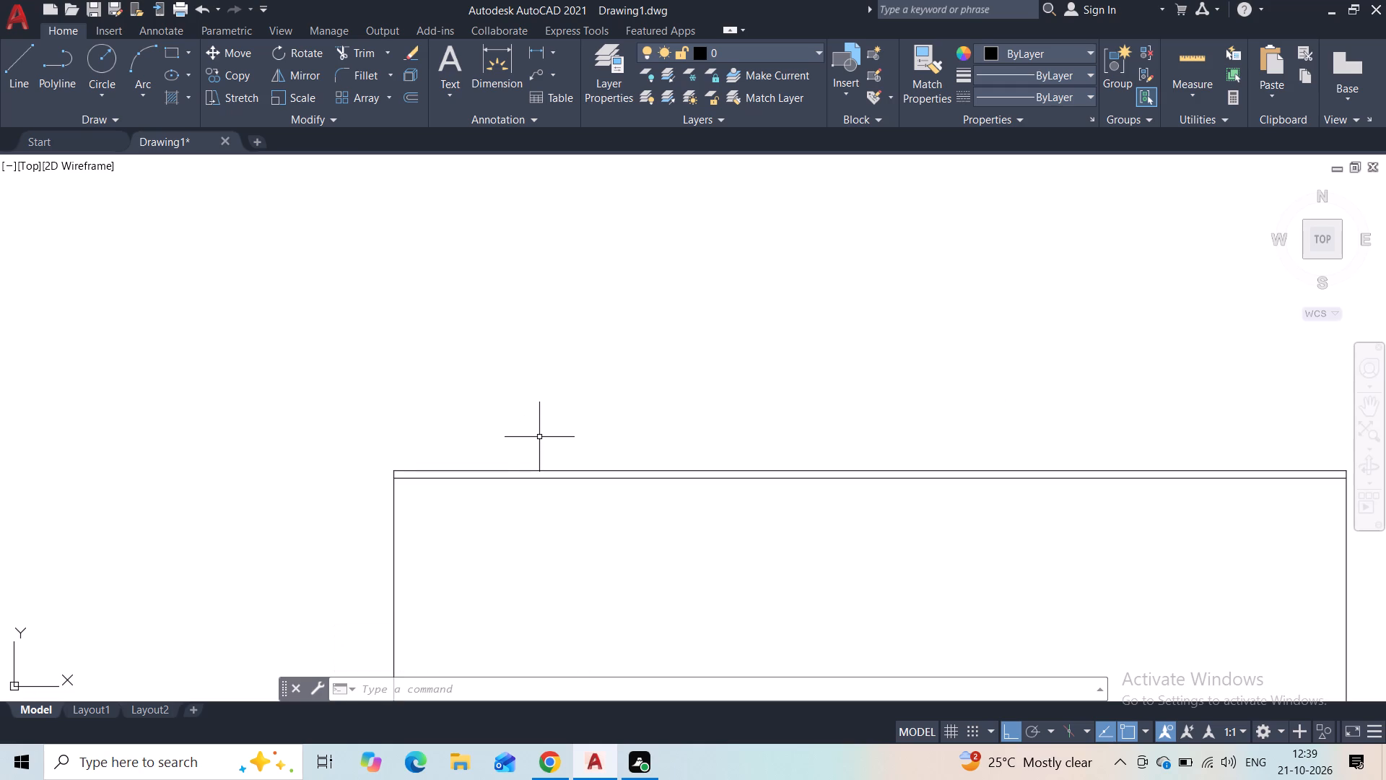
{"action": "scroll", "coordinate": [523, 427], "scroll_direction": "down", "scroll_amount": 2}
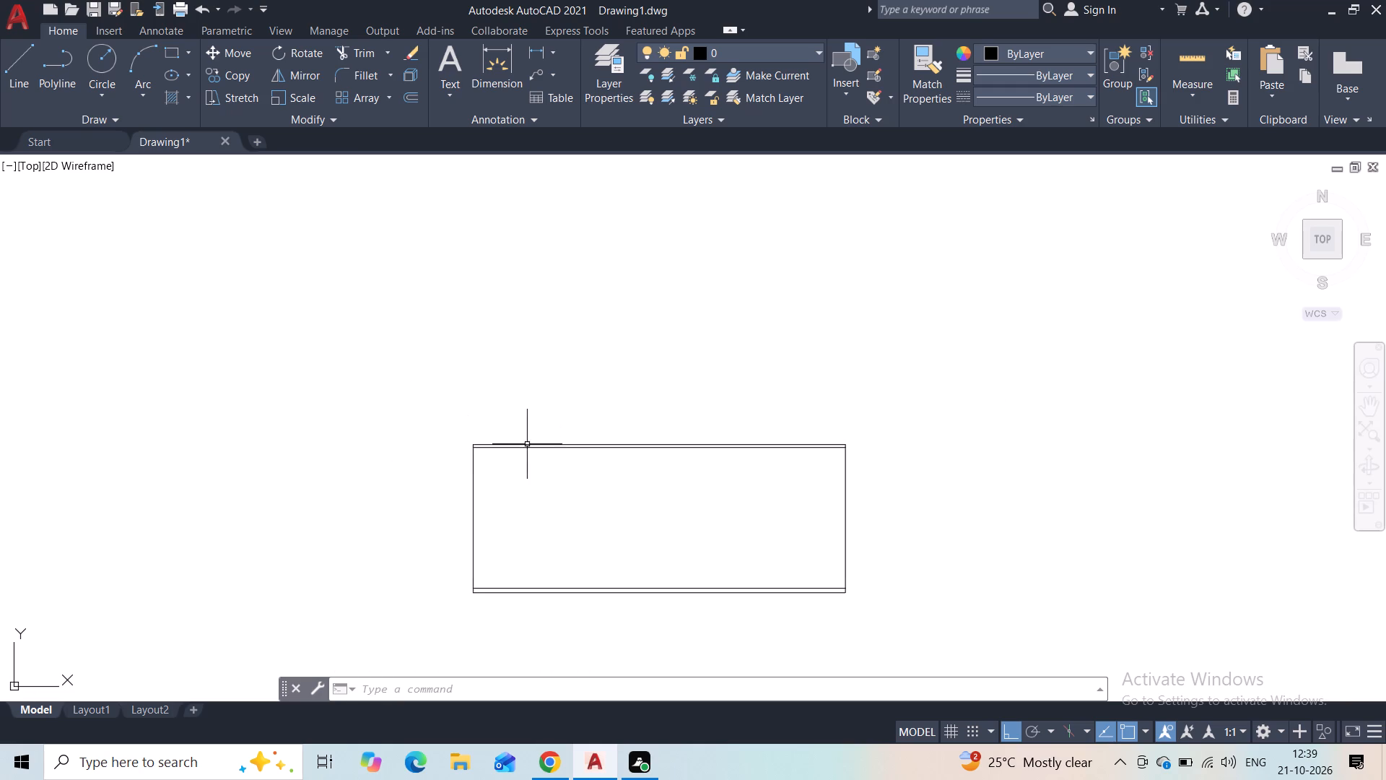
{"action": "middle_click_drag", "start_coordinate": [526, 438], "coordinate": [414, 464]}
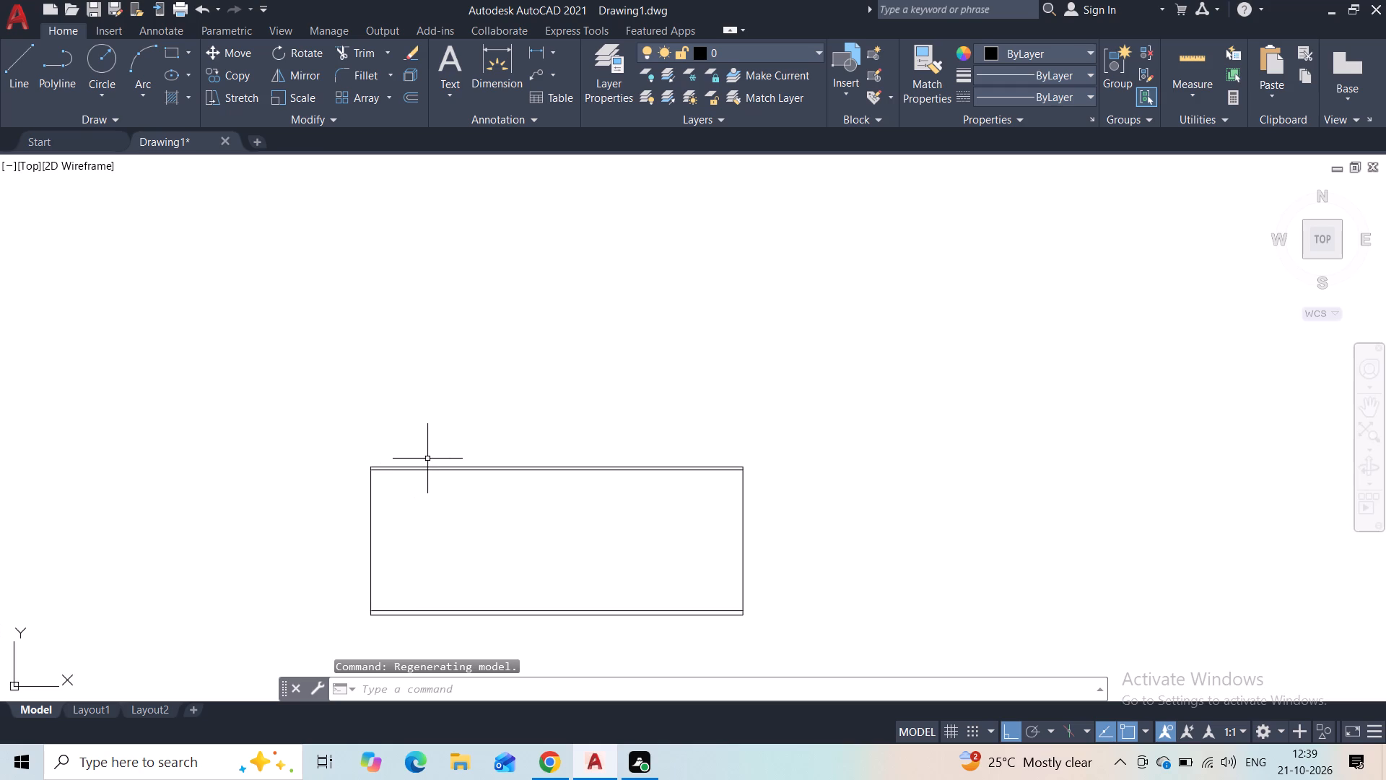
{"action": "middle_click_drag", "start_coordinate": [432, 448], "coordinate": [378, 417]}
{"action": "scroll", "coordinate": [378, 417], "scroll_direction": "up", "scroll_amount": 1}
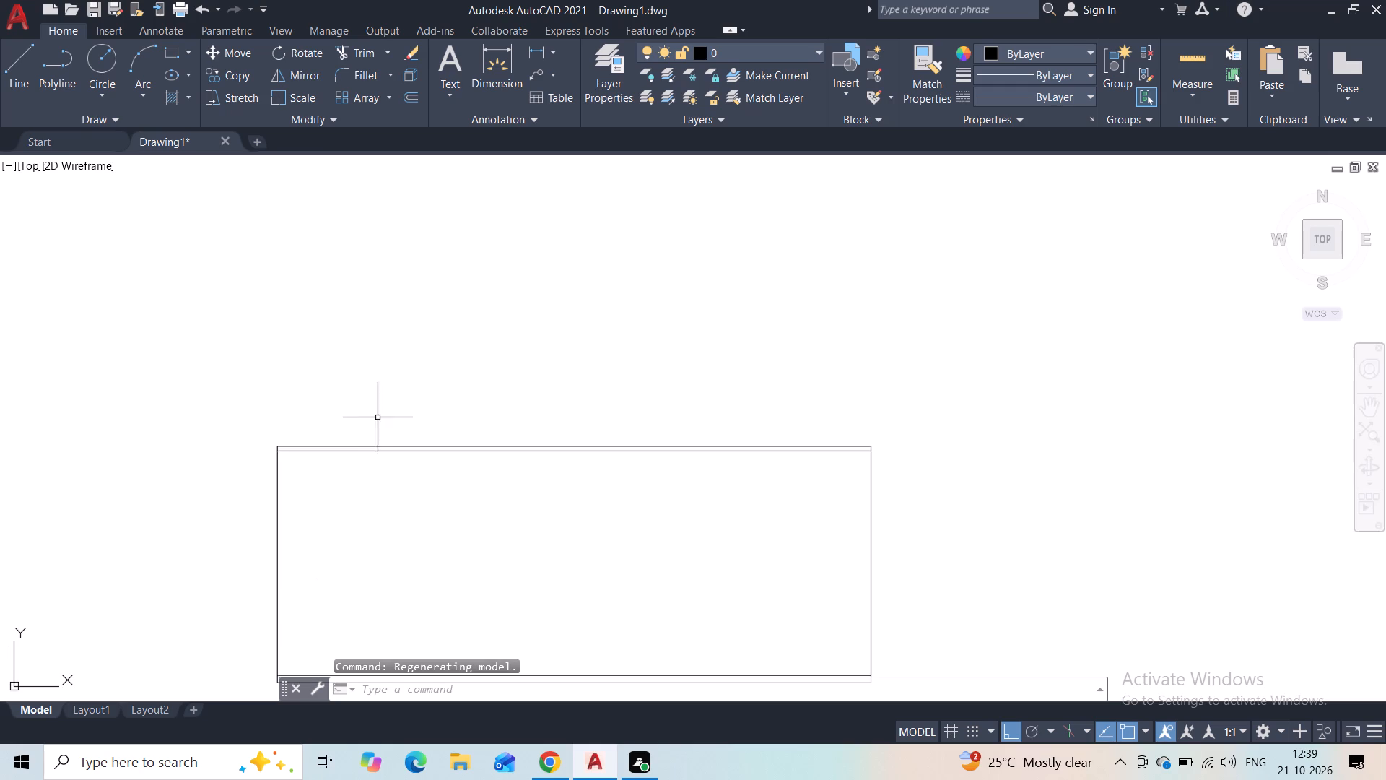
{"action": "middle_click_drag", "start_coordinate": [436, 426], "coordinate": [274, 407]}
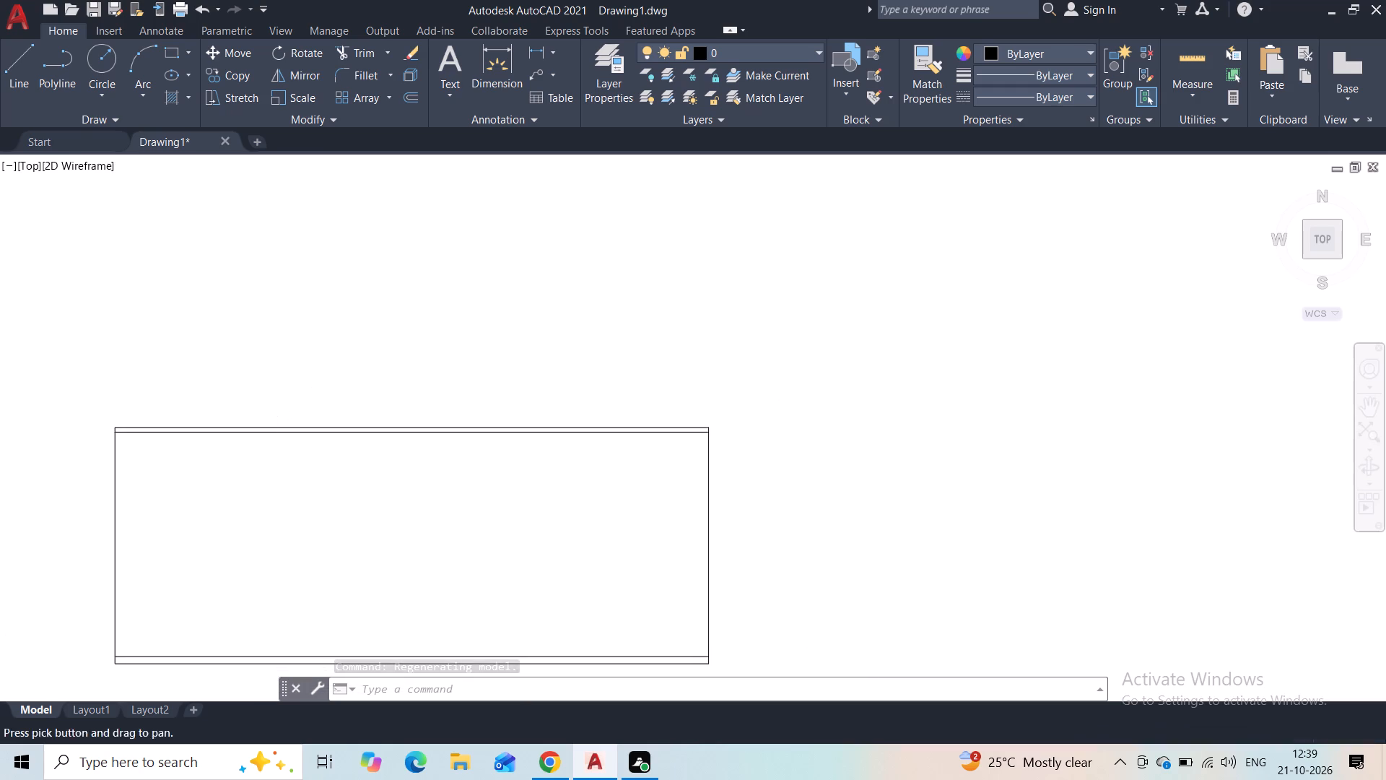
Draw a 12' vertical line upward from the upper-left corner of the rectangle's top strip.
{"action": "left_click", "coordinate": [32, 87]}
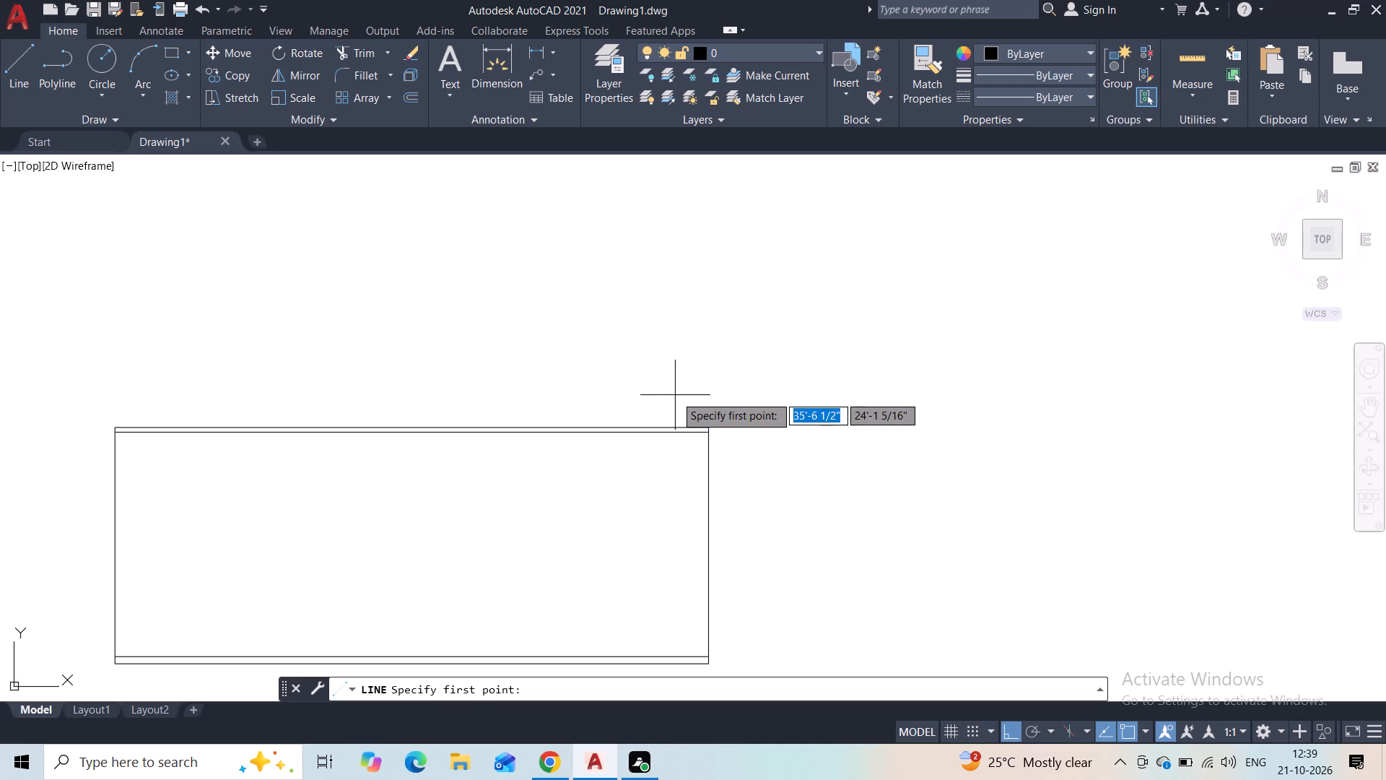
{"action": "scroll", "coordinate": [694, 403], "scroll_direction": "up", "scroll_amount": 1}
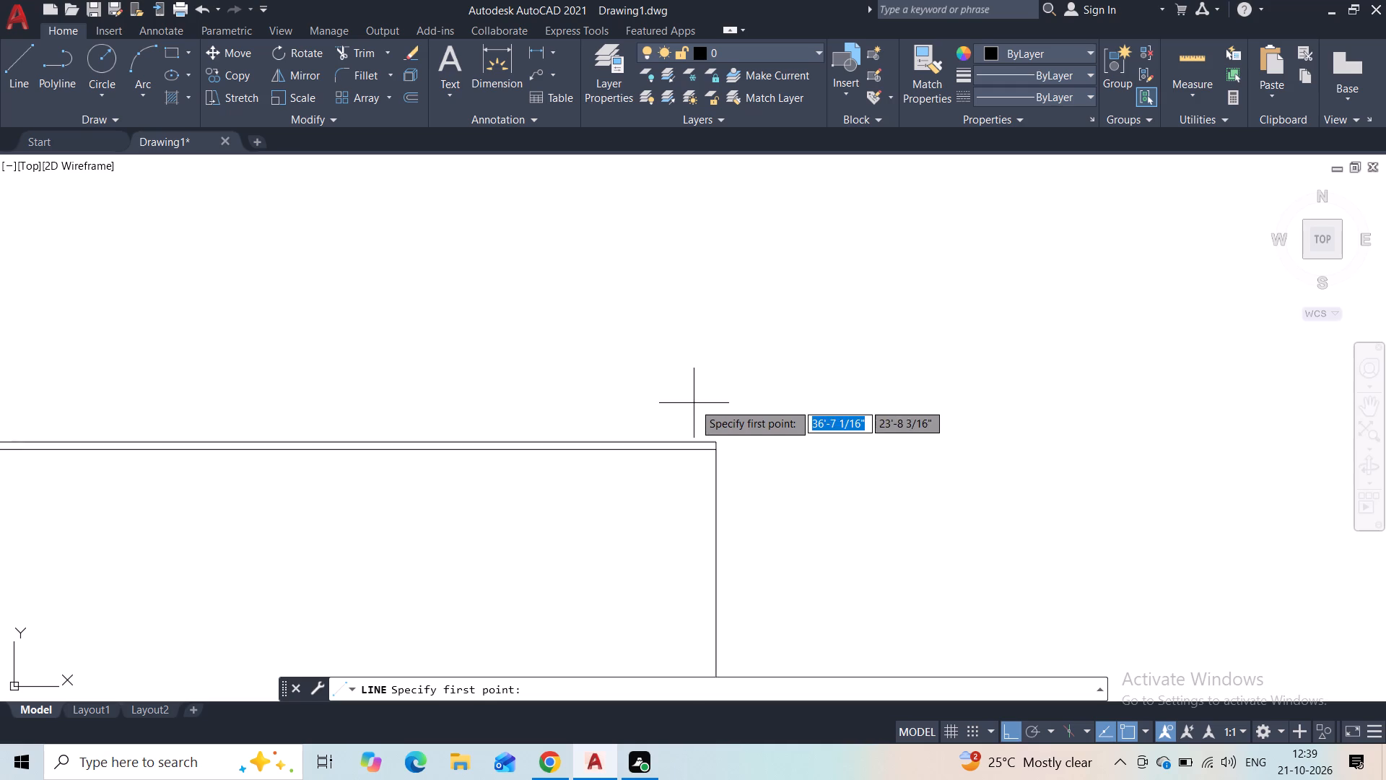
{"action": "scroll", "coordinate": [694, 403], "scroll_direction": "up", "scroll_amount": 1}
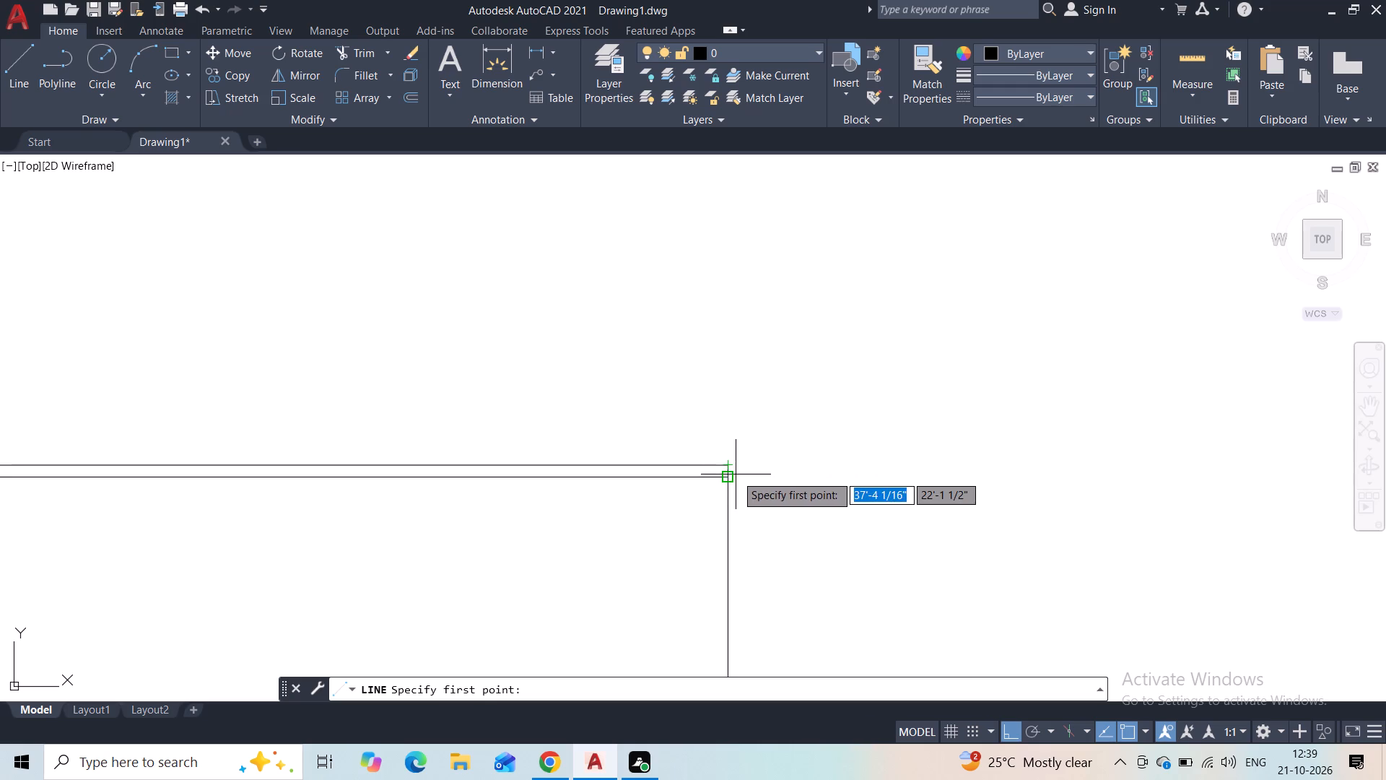
{"action": "scroll", "coordinate": [733, 474], "scroll_direction": "down", "scroll_amount": 3}
{"action": "scroll", "coordinate": [391, 455], "scroll_direction": "up", "scroll_amount": 2}
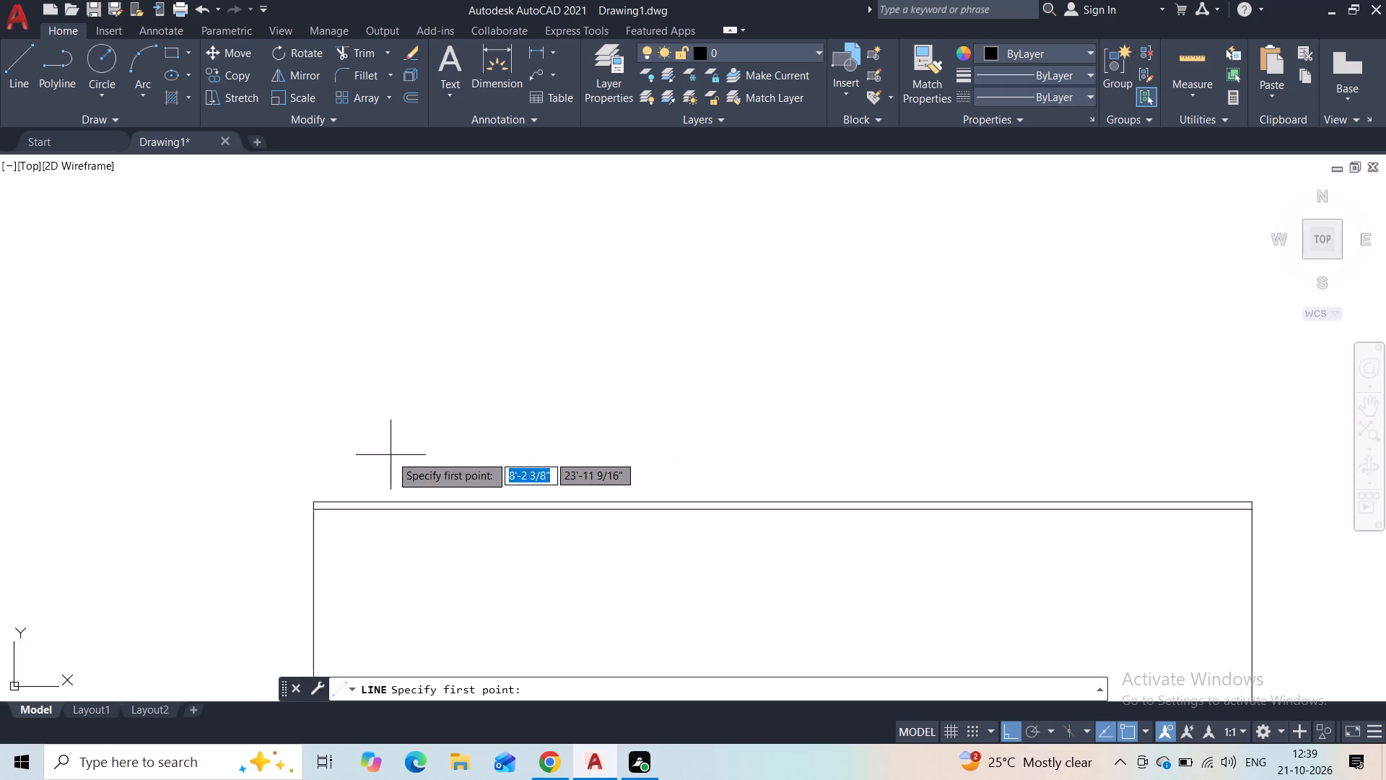
{"action": "scroll", "coordinate": [315, 501], "scroll_direction": "up", "scroll_amount": 3}
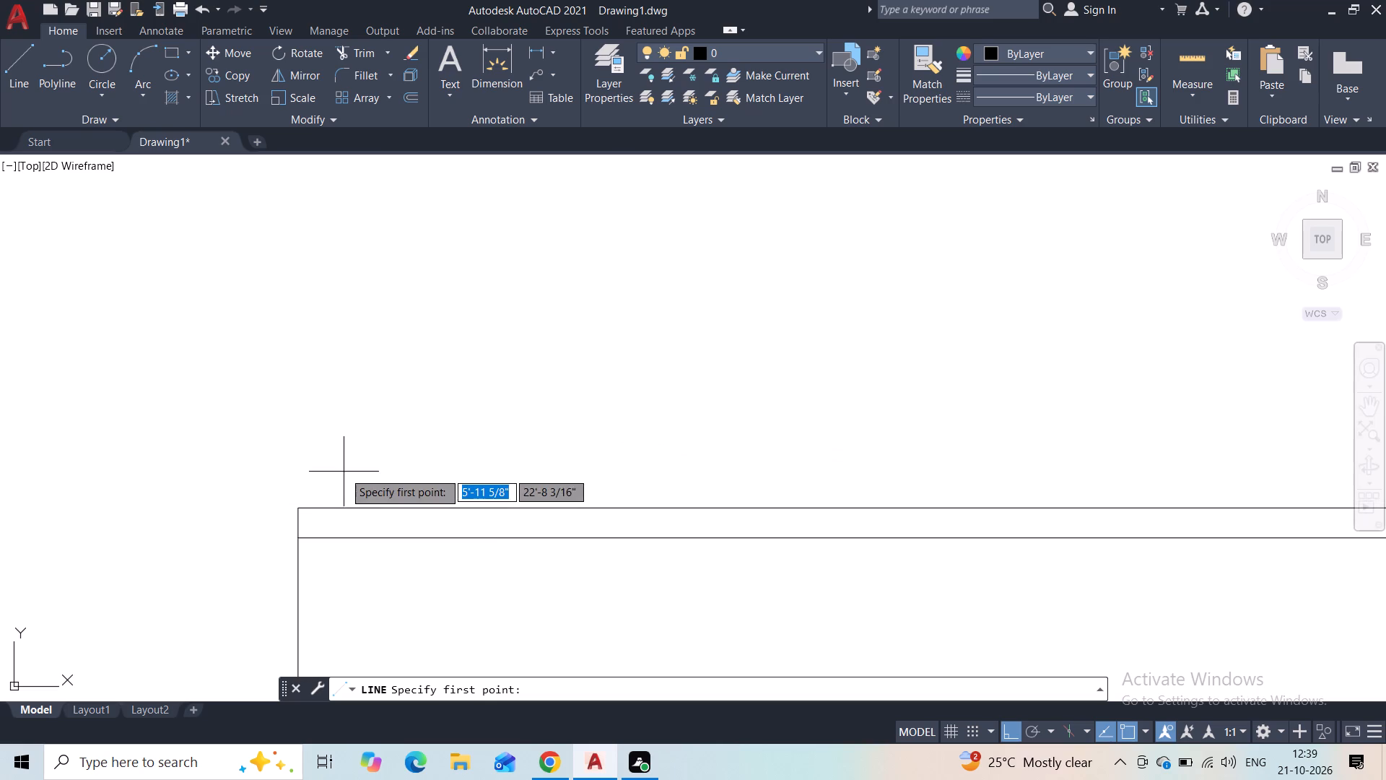
{"action": "left_click", "coordinate": [302, 506]}
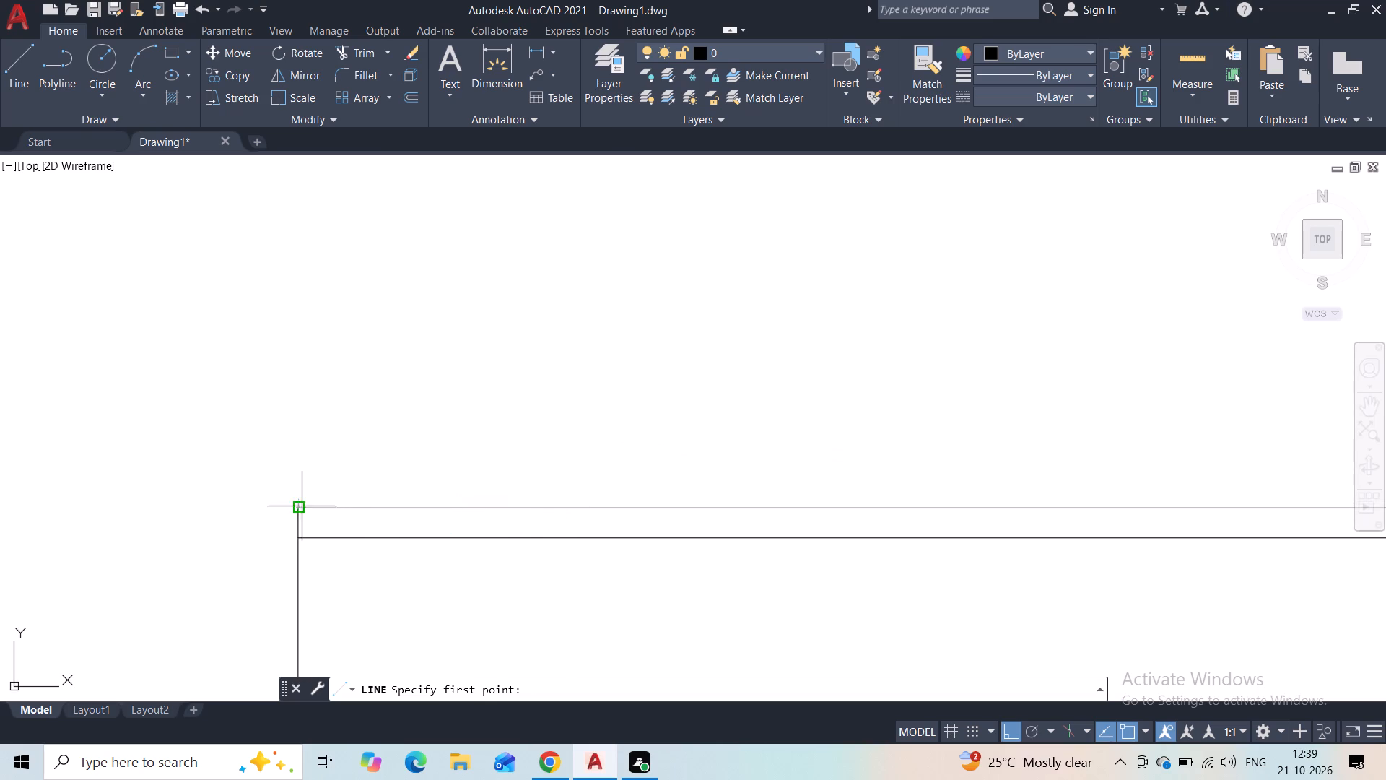
{"action": "scroll", "coordinate": [294, 285], "scroll_direction": "down", "scroll_amount": 1}
{"action": "middle_click_drag", "start_coordinate": [295, 292], "coordinate": [287, 381]}
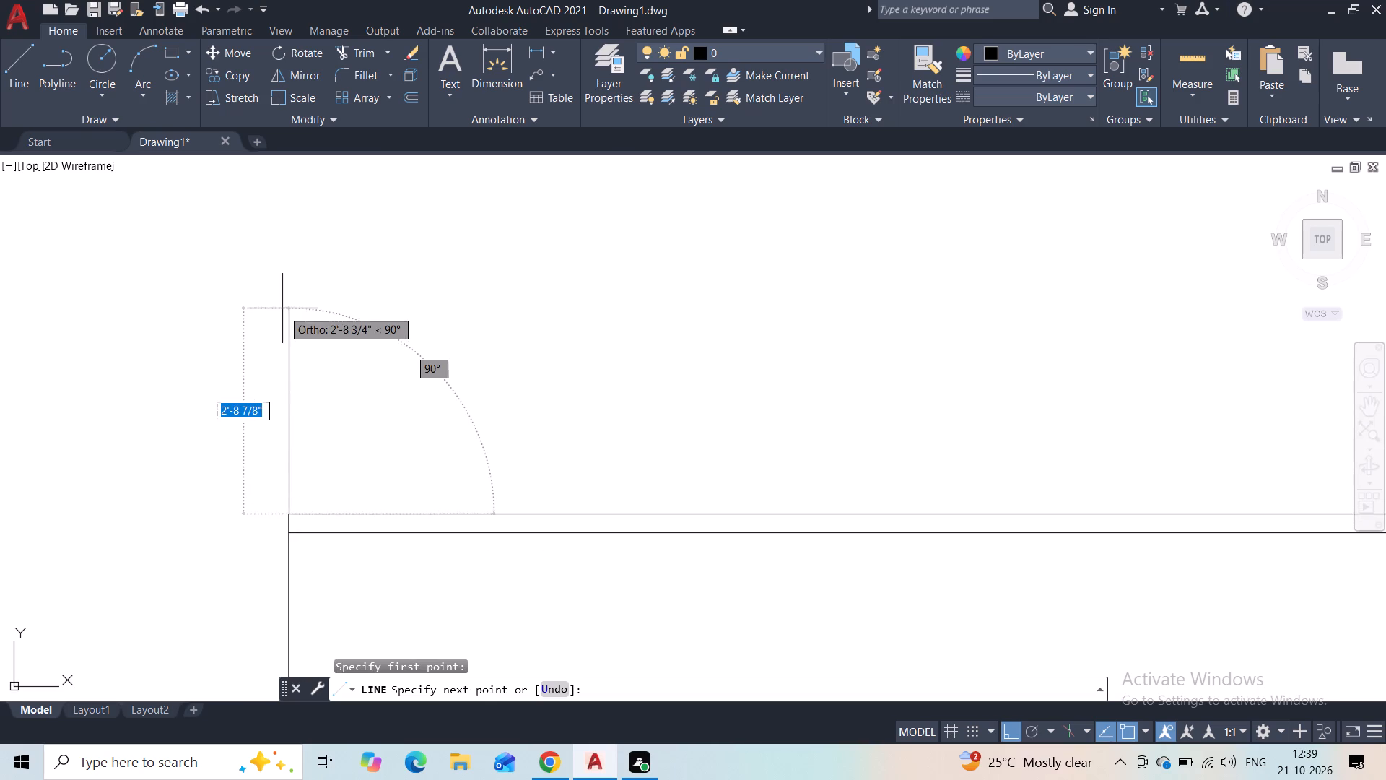
{"action": "type", "text": "12"}
{"action": "key", "text": "apostrophe"}
{"action": "key", "text": "Return"}
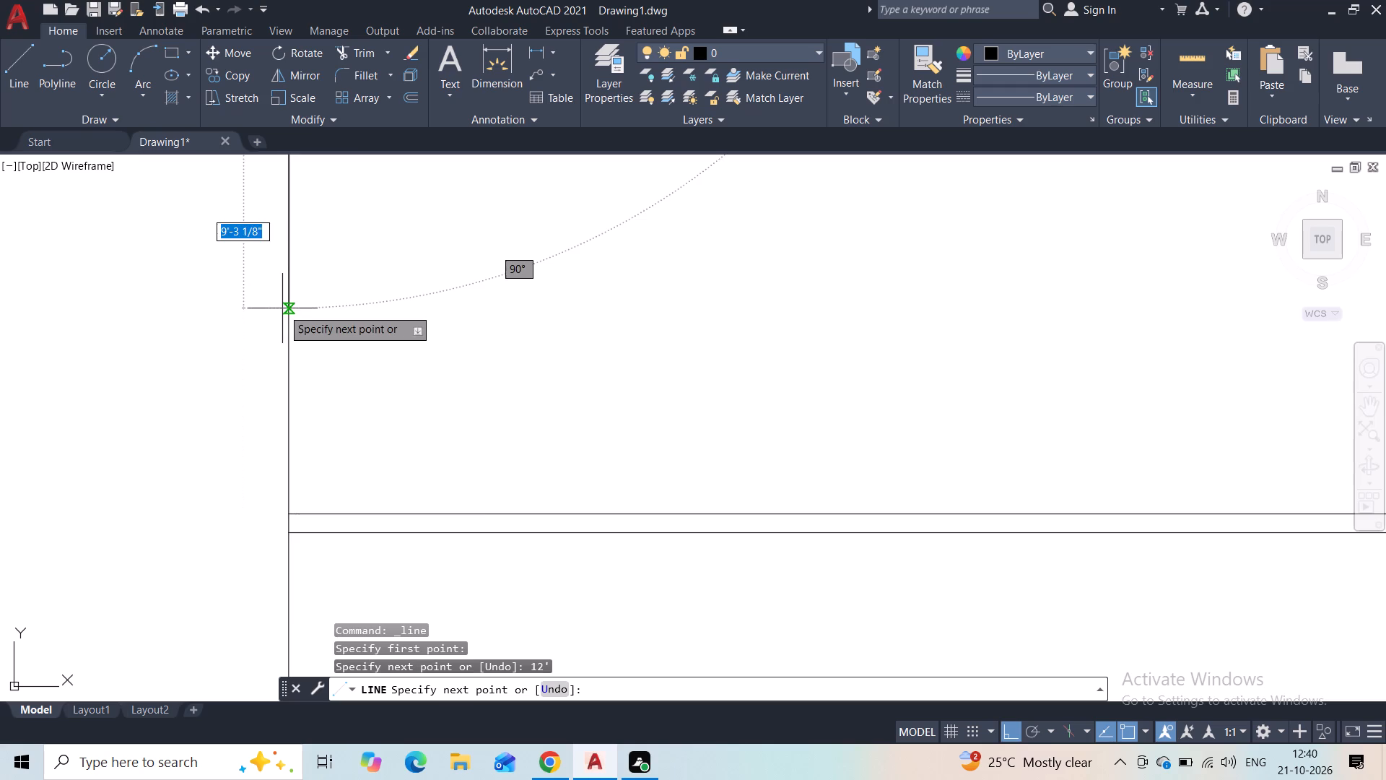
Continue with a horizontal line running right from the 12' line's upper end, level with the lower rectangle's right side.
{"action": "scroll", "coordinate": [238, 263], "scroll_direction": "down", "scroll_amount": 4}
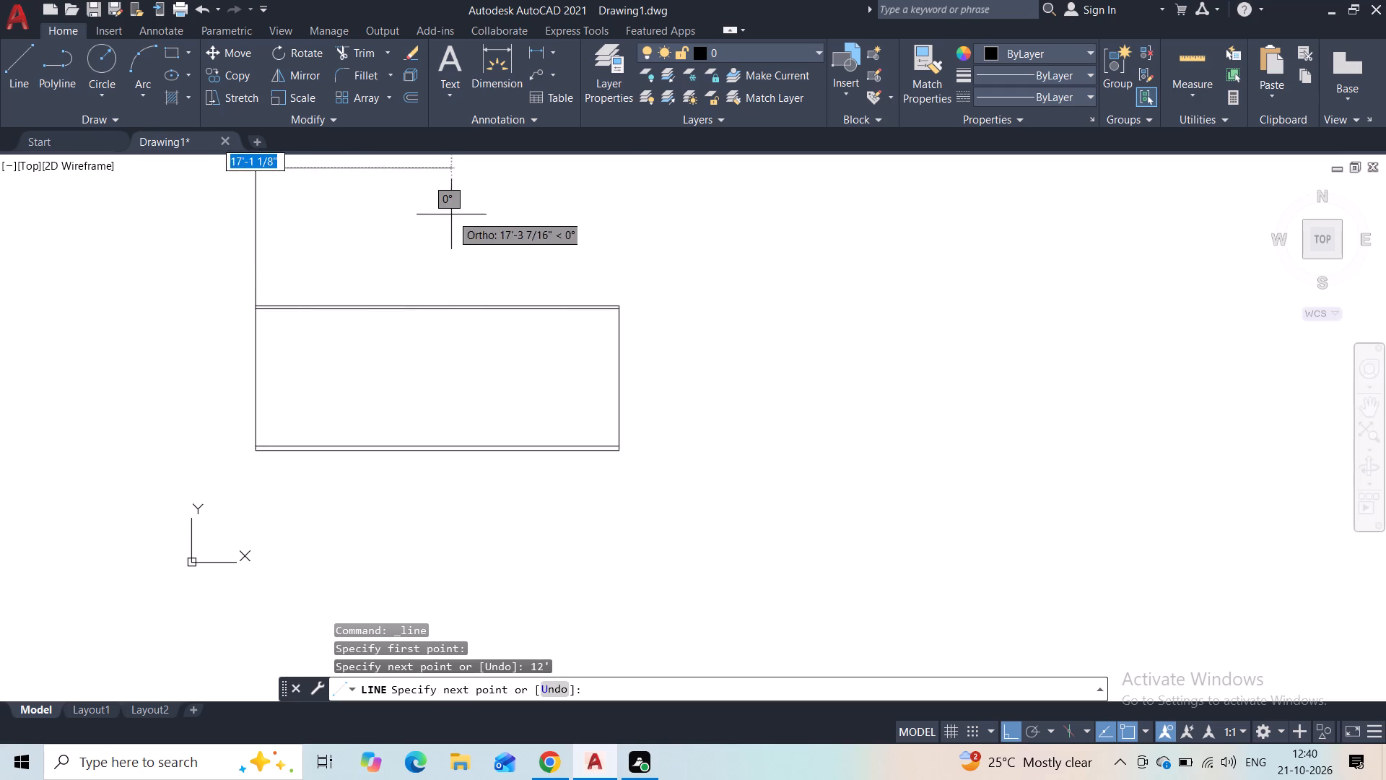
{"action": "middle_click_drag", "start_coordinate": [453, 211], "coordinate": [453, 337]}
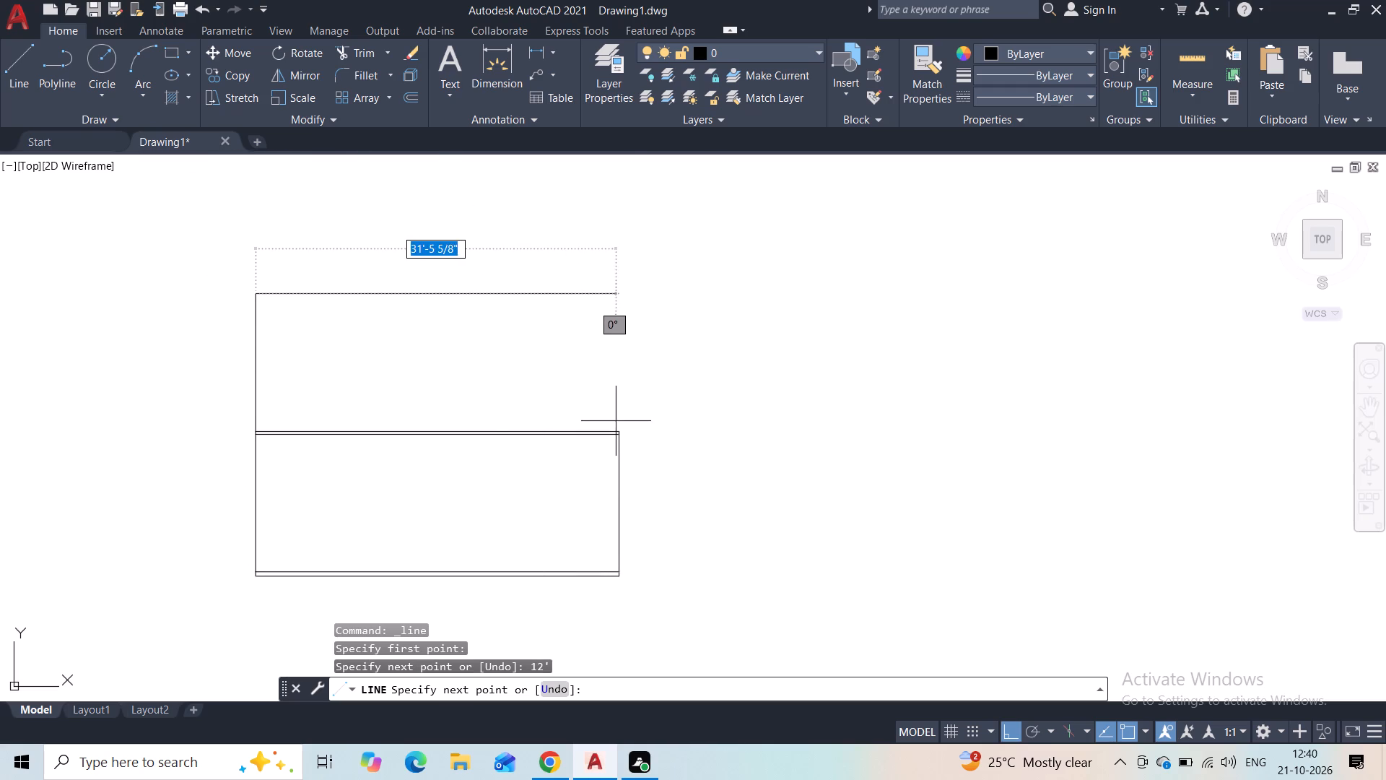
{"action": "left_click", "coordinate": [618, 296]}
{"action": "key", "text": "Escape"}
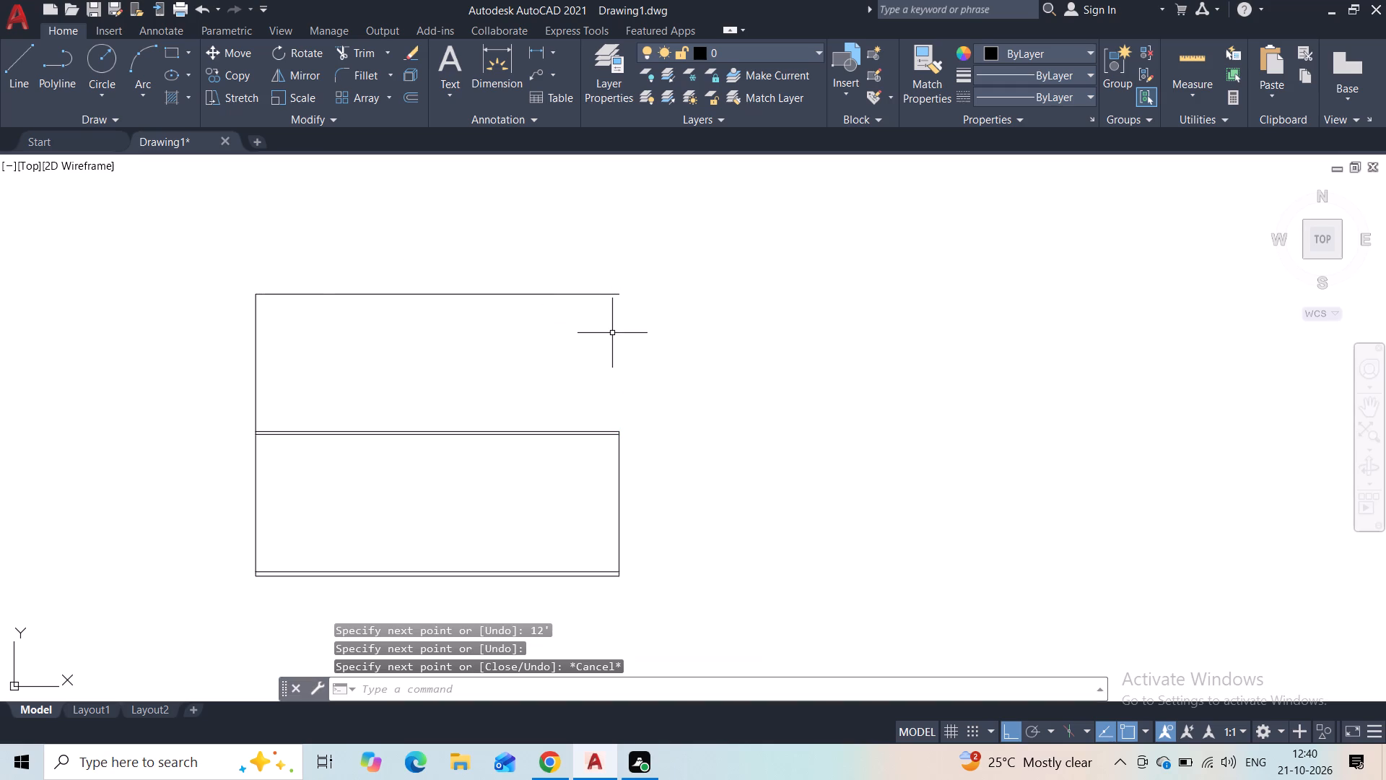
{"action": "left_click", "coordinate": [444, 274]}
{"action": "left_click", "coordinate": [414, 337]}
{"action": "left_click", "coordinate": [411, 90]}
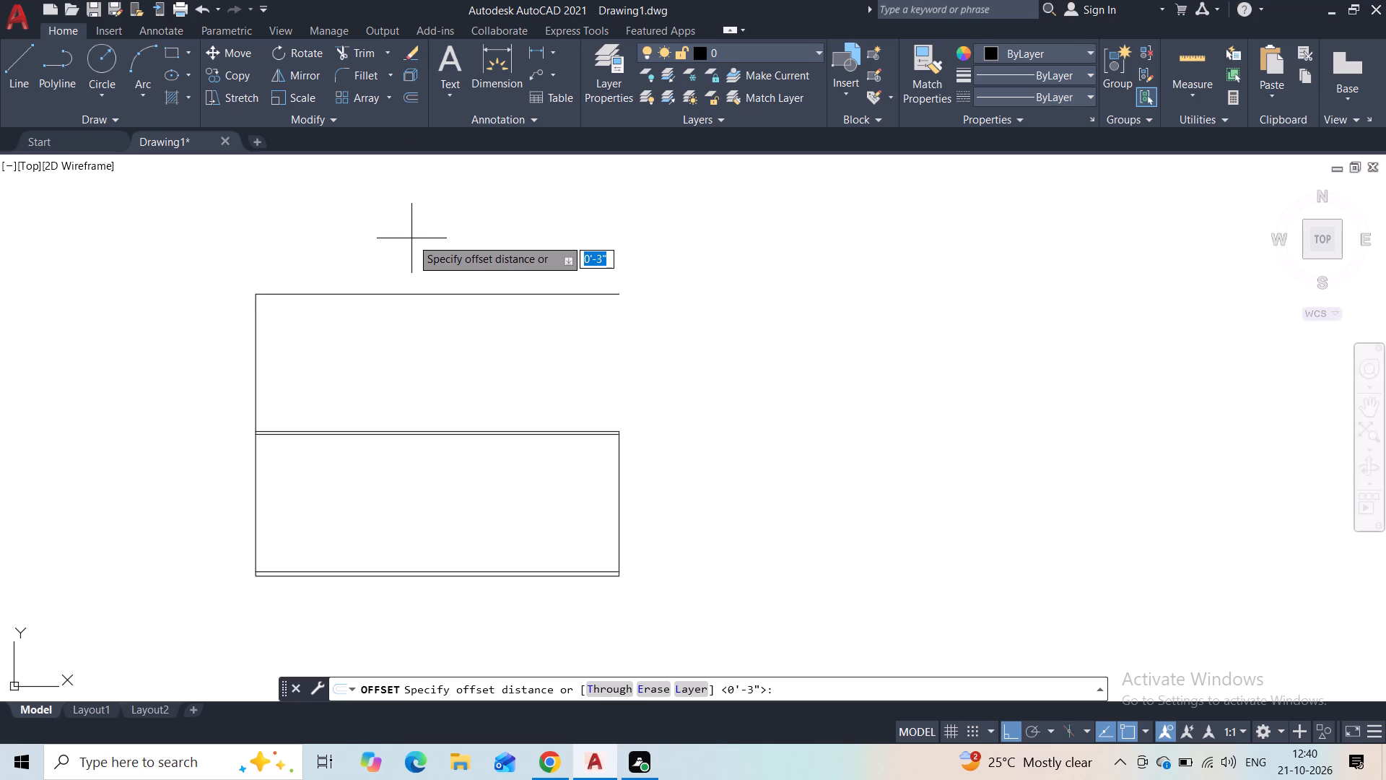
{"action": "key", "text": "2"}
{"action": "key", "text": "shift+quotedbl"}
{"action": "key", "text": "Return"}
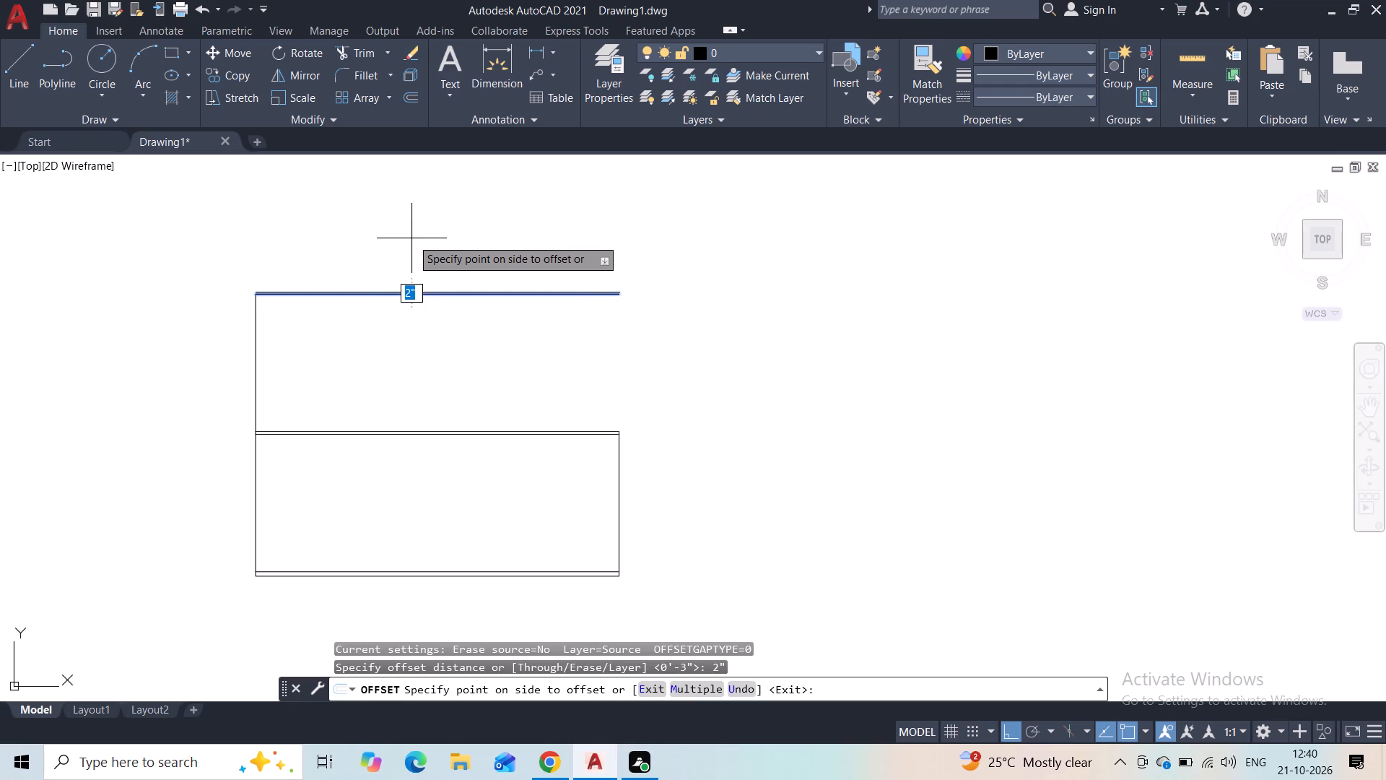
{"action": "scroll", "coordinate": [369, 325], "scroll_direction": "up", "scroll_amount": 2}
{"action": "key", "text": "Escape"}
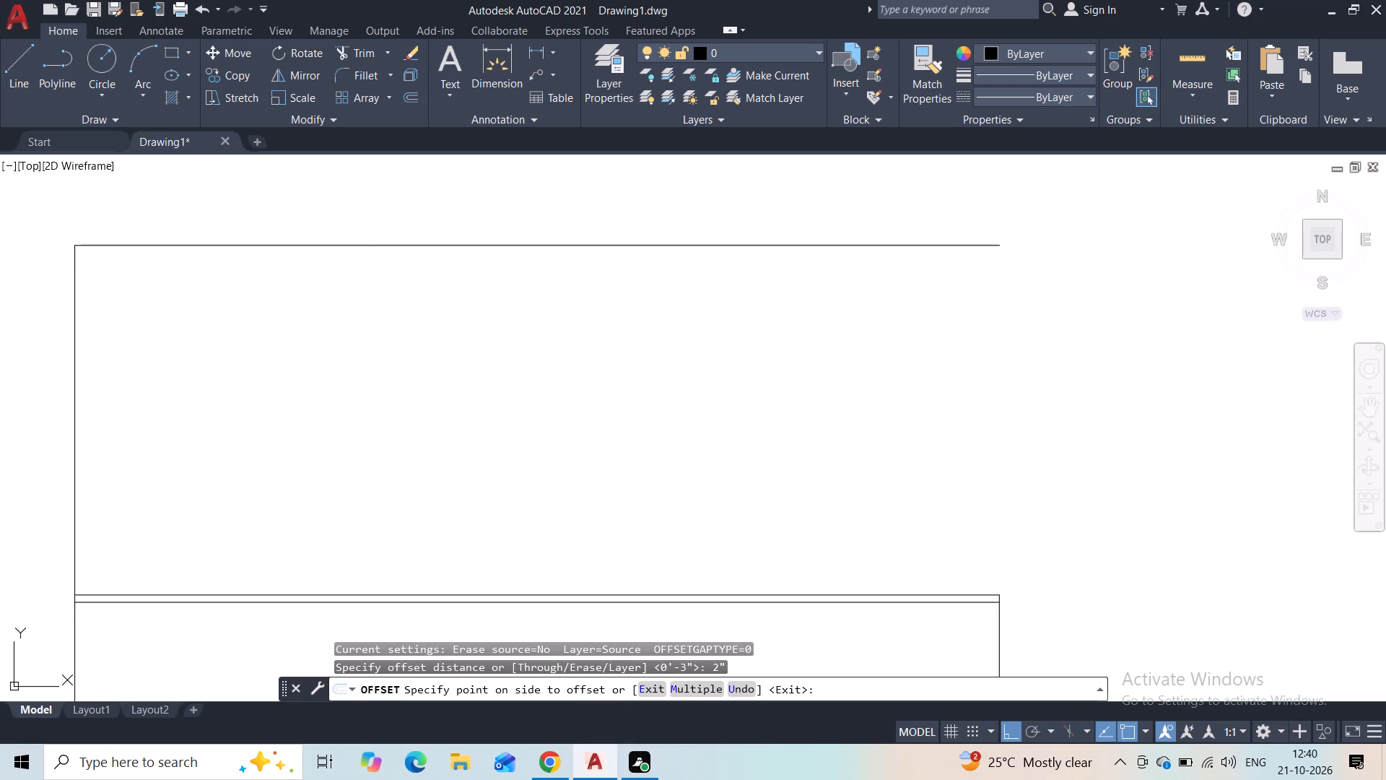
Offset the upper outline's top line upward and its left vertical line outward to the left, both by 3".
{"action": "left_click", "coordinate": [386, 228]}
{"action": "left_click", "coordinate": [365, 287]}
{"action": "left_click", "coordinate": [403, 103]}
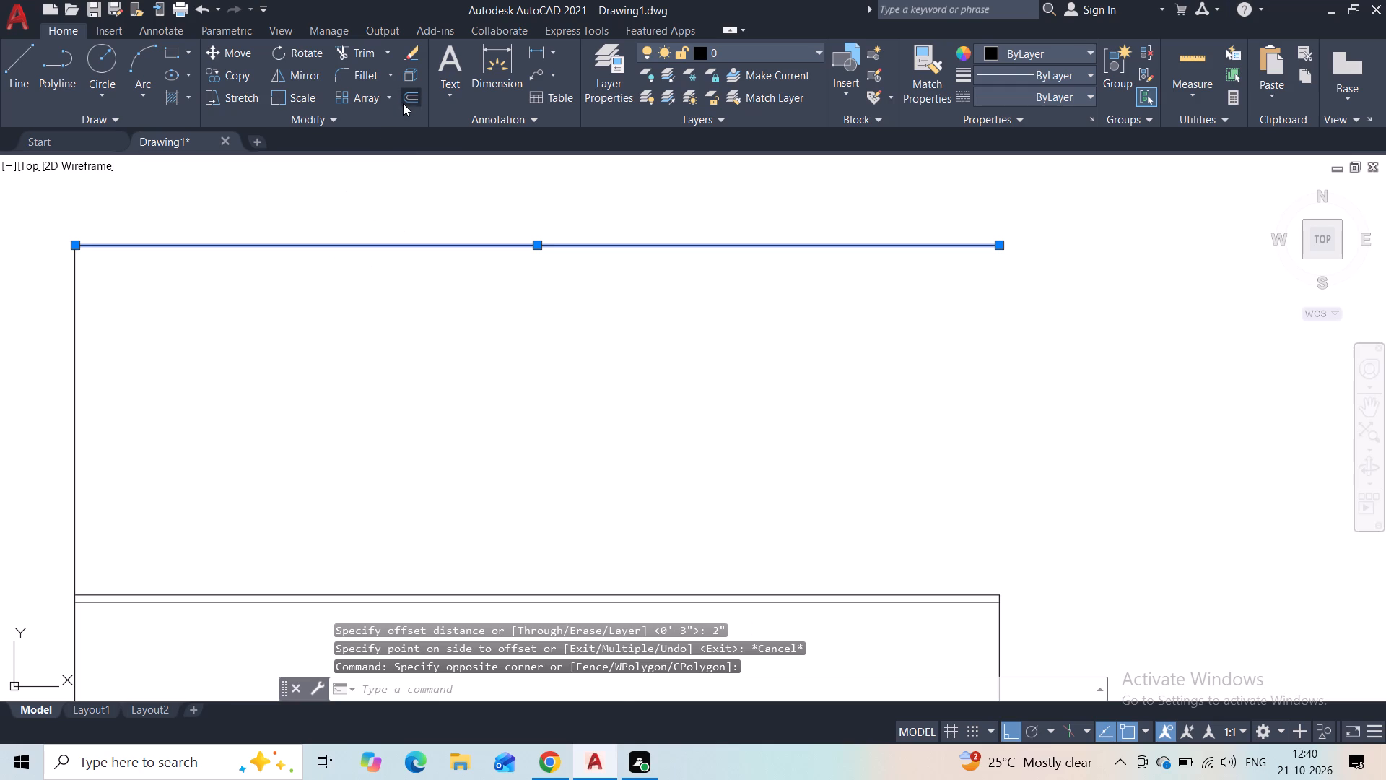
{"action": "key", "text": "3"}
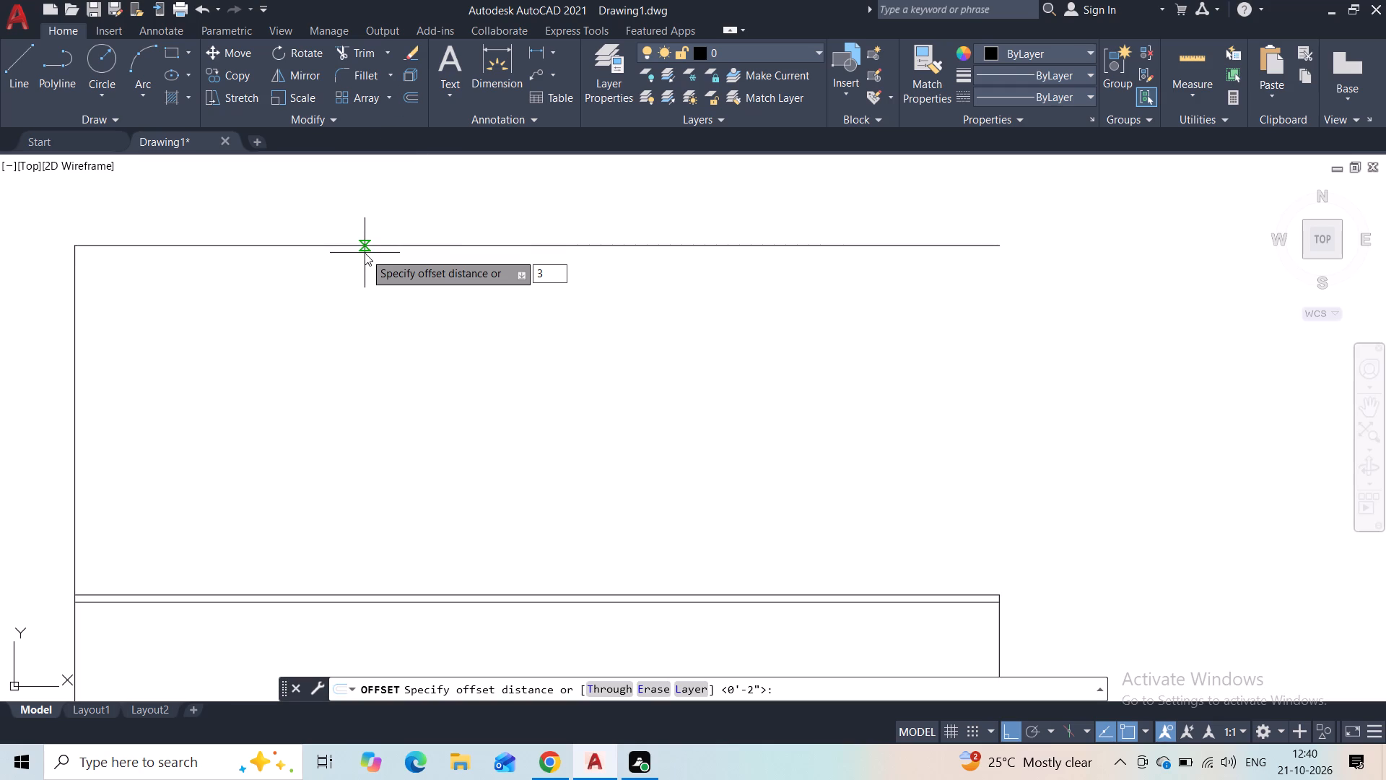
{"action": "key", "text": "shift+quotedbl"}
{"action": "key", "text": "Return"}
{"action": "left_click", "coordinate": [365, 253]}
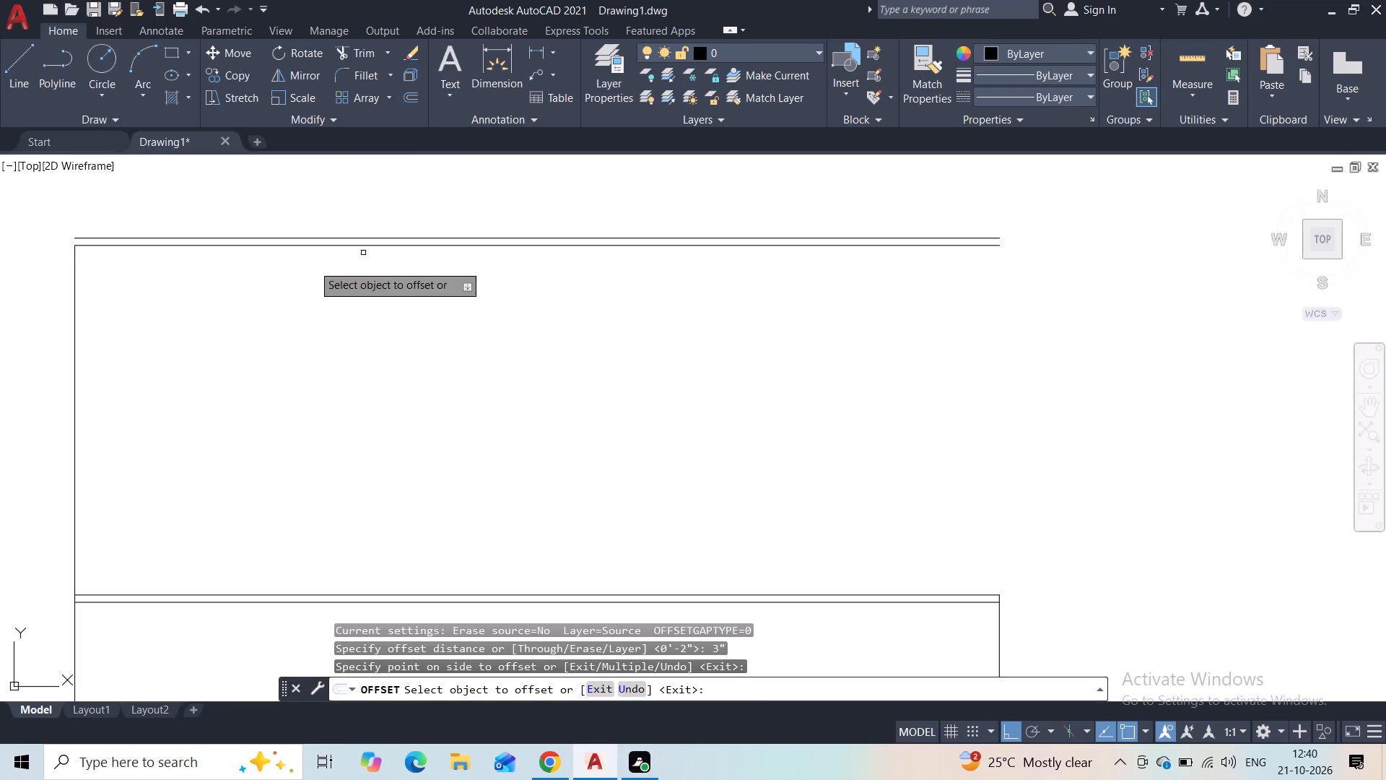
{"action": "left_click", "coordinate": [75, 276]}
{"action": "left_click", "coordinate": [53, 280]}
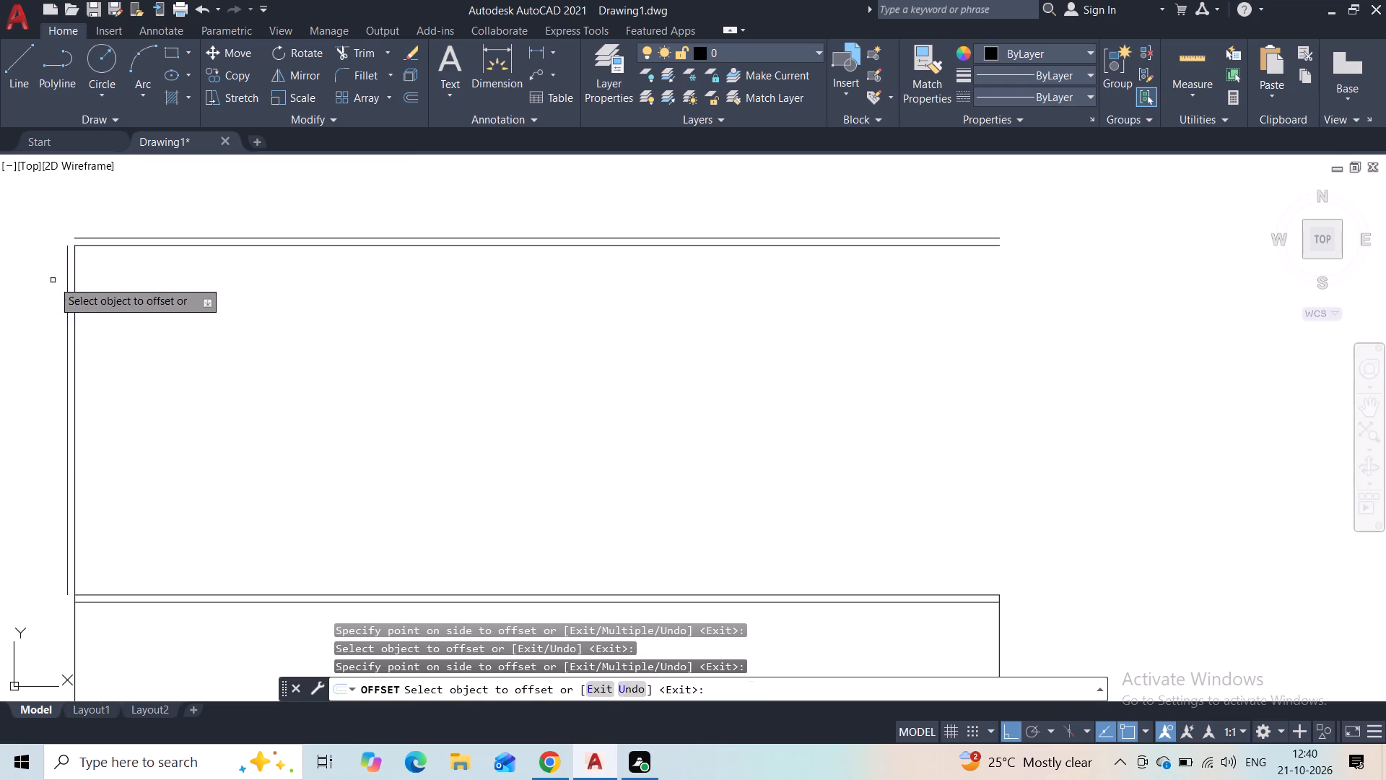
{"action": "key", "text": "Escape"}
Close the upper-left outer corner with short vertical and horizontal lines joining the ends of the two offset lines.
{"action": "middle_click_drag", "start_coordinate": [51, 235], "coordinate": [212, 316]}
{"action": "scroll", "coordinate": [212, 316], "scroll_direction": "up", "scroll_amount": 1}
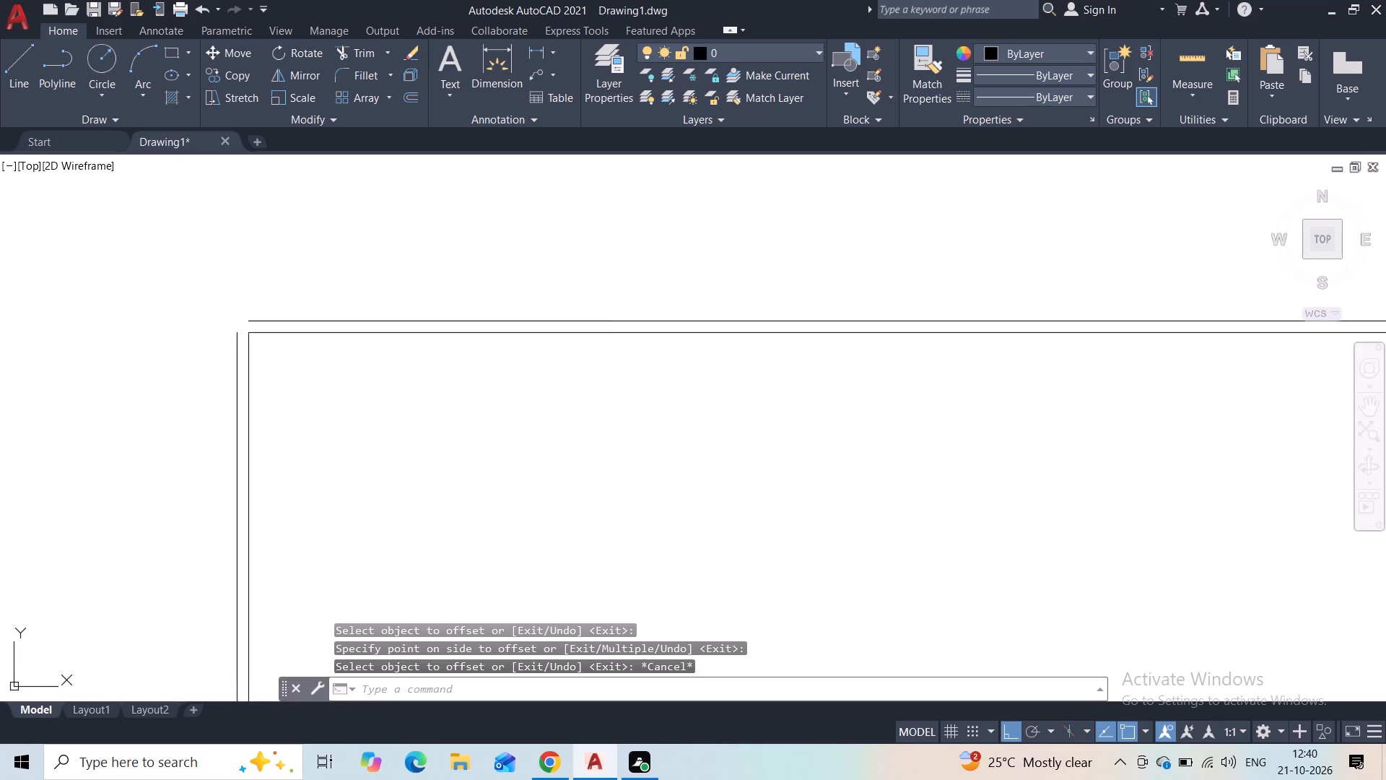
{"action": "scroll", "coordinate": [212, 316], "scroll_direction": "up", "scroll_amount": 1}
{"action": "scroll", "coordinate": [263, 321], "scroll_direction": "down", "scroll_amount": 2}
{"action": "middle_click_drag", "start_coordinate": [285, 451], "coordinate": [250, 238]}
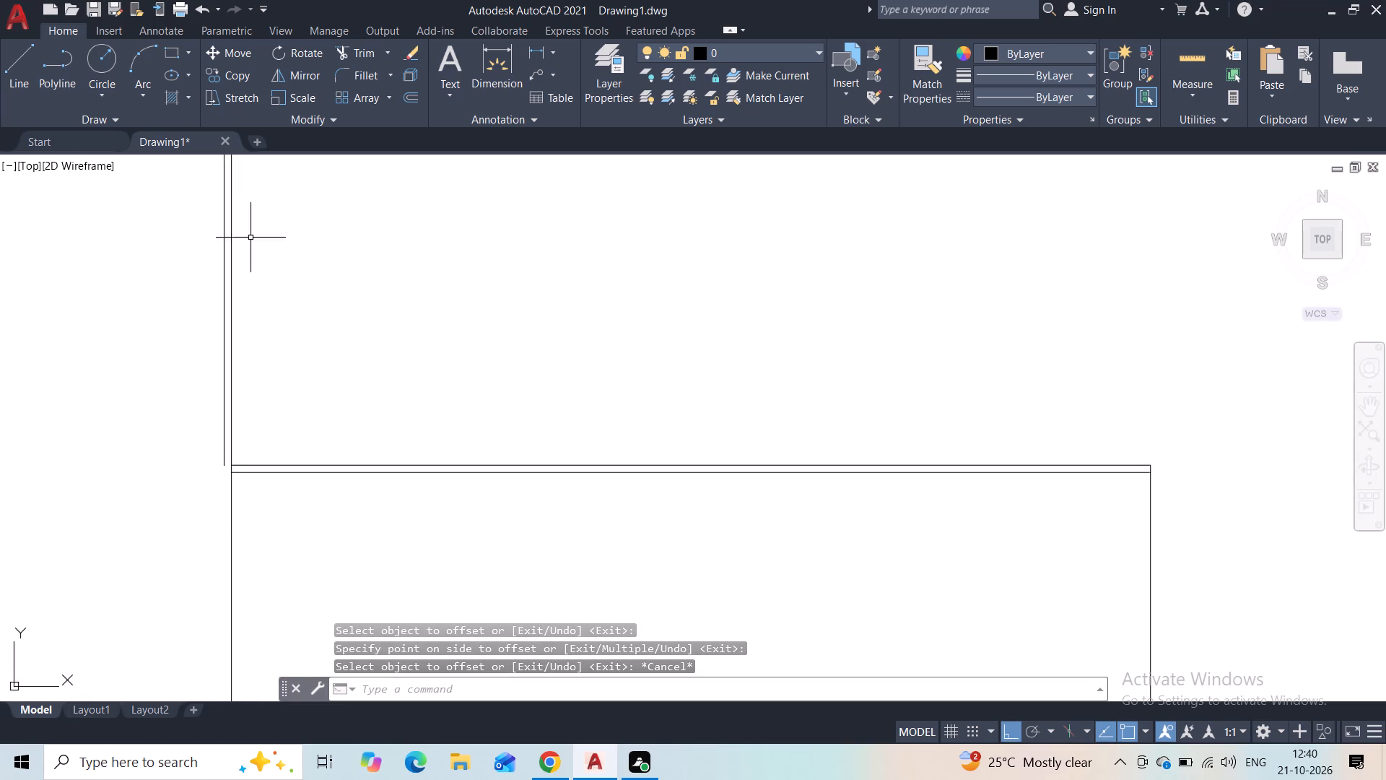
{"action": "scroll", "coordinate": [259, 290], "scroll_direction": "down", "scroll_amount": 2}
{"action": "middle_click_drag", "start_coordinate": [258, 284], "coordinate": [283, 384]}
{"action": "scroll", "coordinate": [261, 337], "scroll_direction": "up", "scroll_amount": 3}
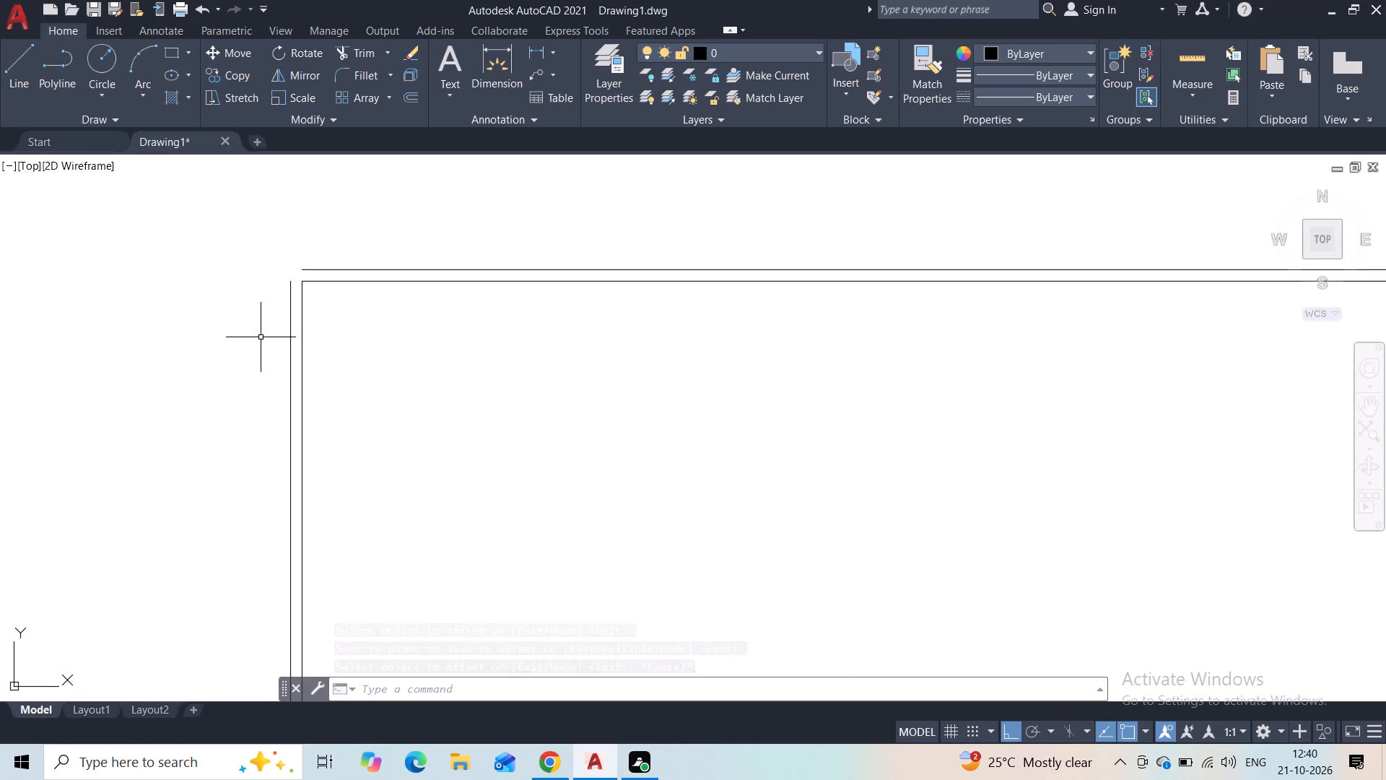
{"action": "left_click", "coordinate": [12, 92]}
{"action": "scroll", "coordinate": [227, 292], "scroll_direction": "up", "scroll_amount": 2}
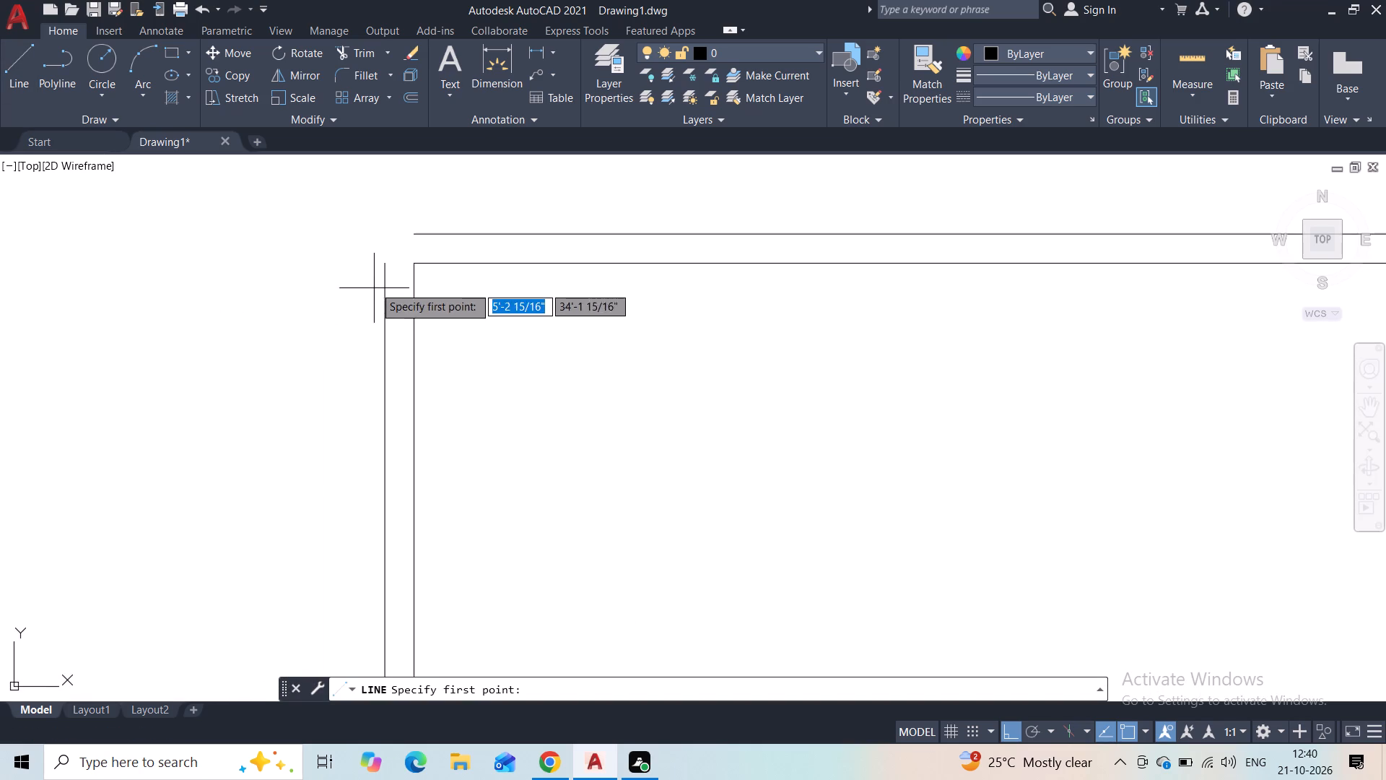
{"action": "left_click", "coordinate": [378, 266]}
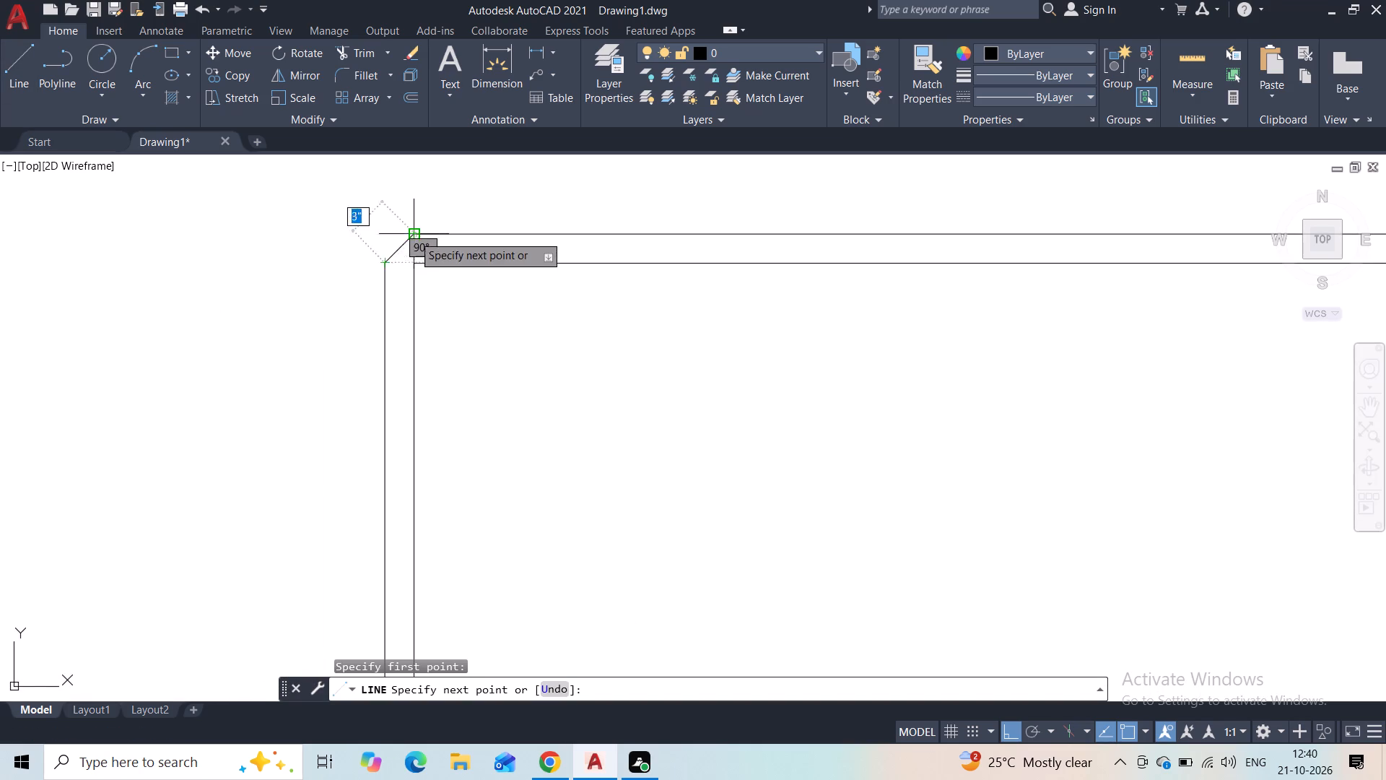
{"action": "left_click", "coordinate": [382, 235]}
{"action": "left_click", "coordinate": [411, 232]}
{"action": "key", "text": "Escape"}
Extend the outer left line's lower end with a short vertical line, and join it across to the middle strip's lower-left corner.
{"action": "scroll", "coordinate": [406, 244], "scroll_direction": "down", "scroll_amount": 3}
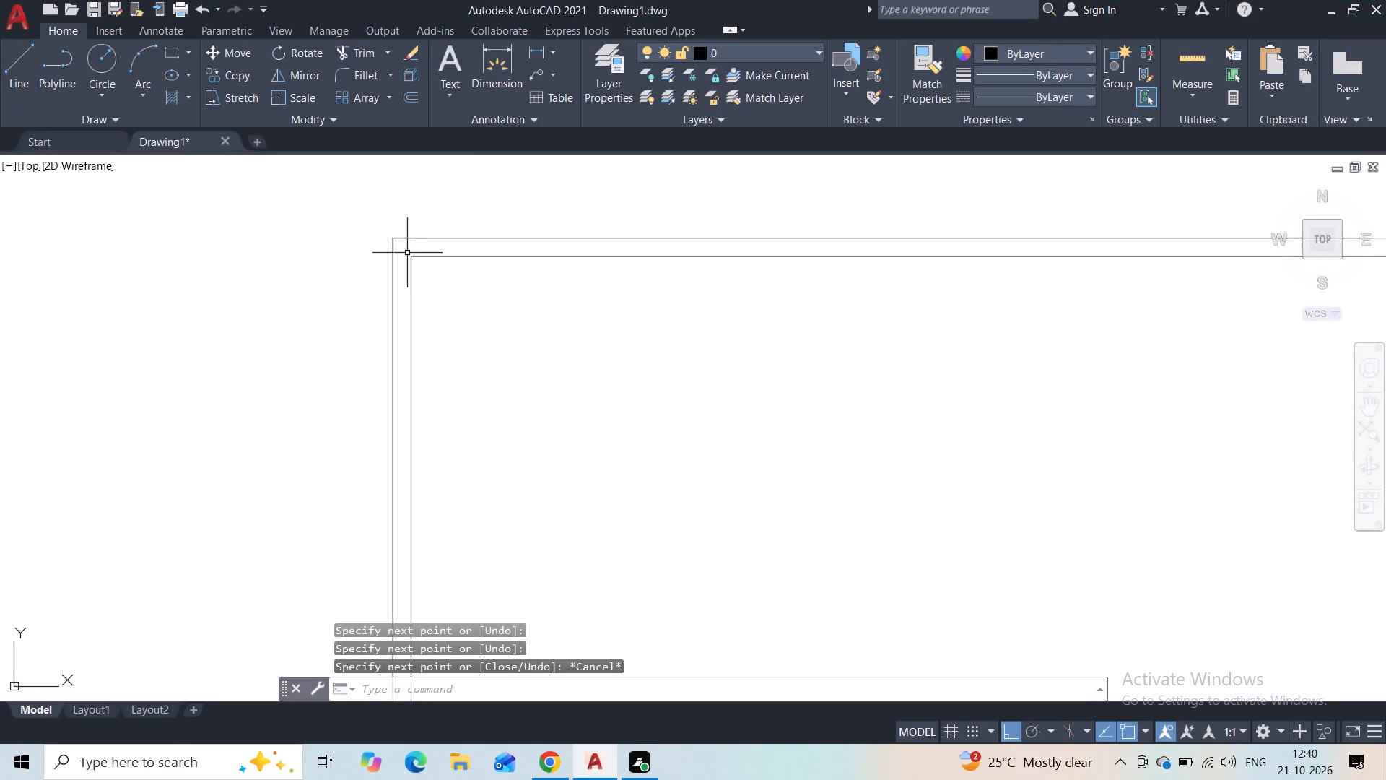
{"action": "scroll", "coordinate": [409, 259], "scroll_direction": "down", "scroll_amount": 2}
{"action": "middle_click_drag", "start_coordinate": [423, 402], "coordinate": [453, 367]}
{"action": "scroll", "coordinate": [455, 365], "scroll_direction": "up", "scroll_amount": 3}
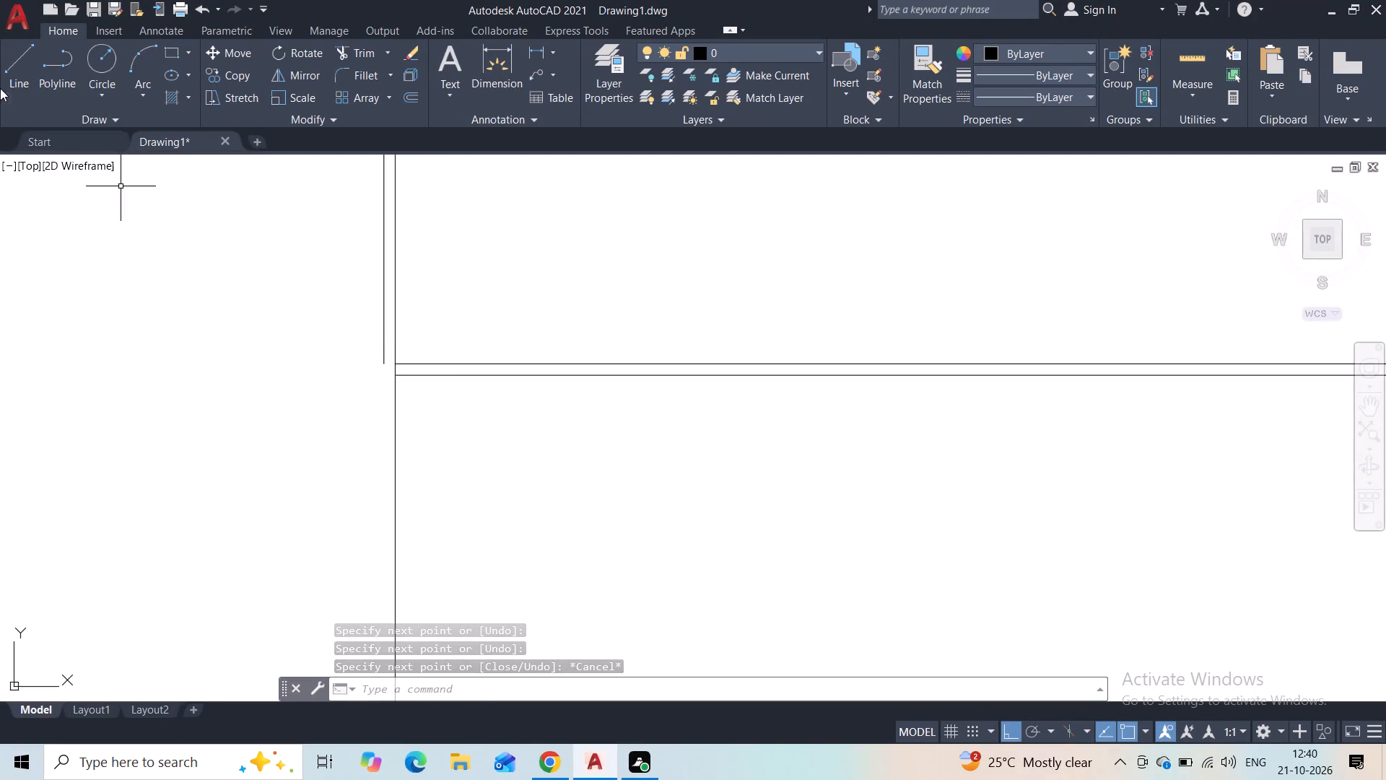
{"action": "left_click", "coordinate": [11, 84]}
{"action": "scroll", "coordinate": [393, 376], "scroll_direction": "up", "scroll_amount": 3}
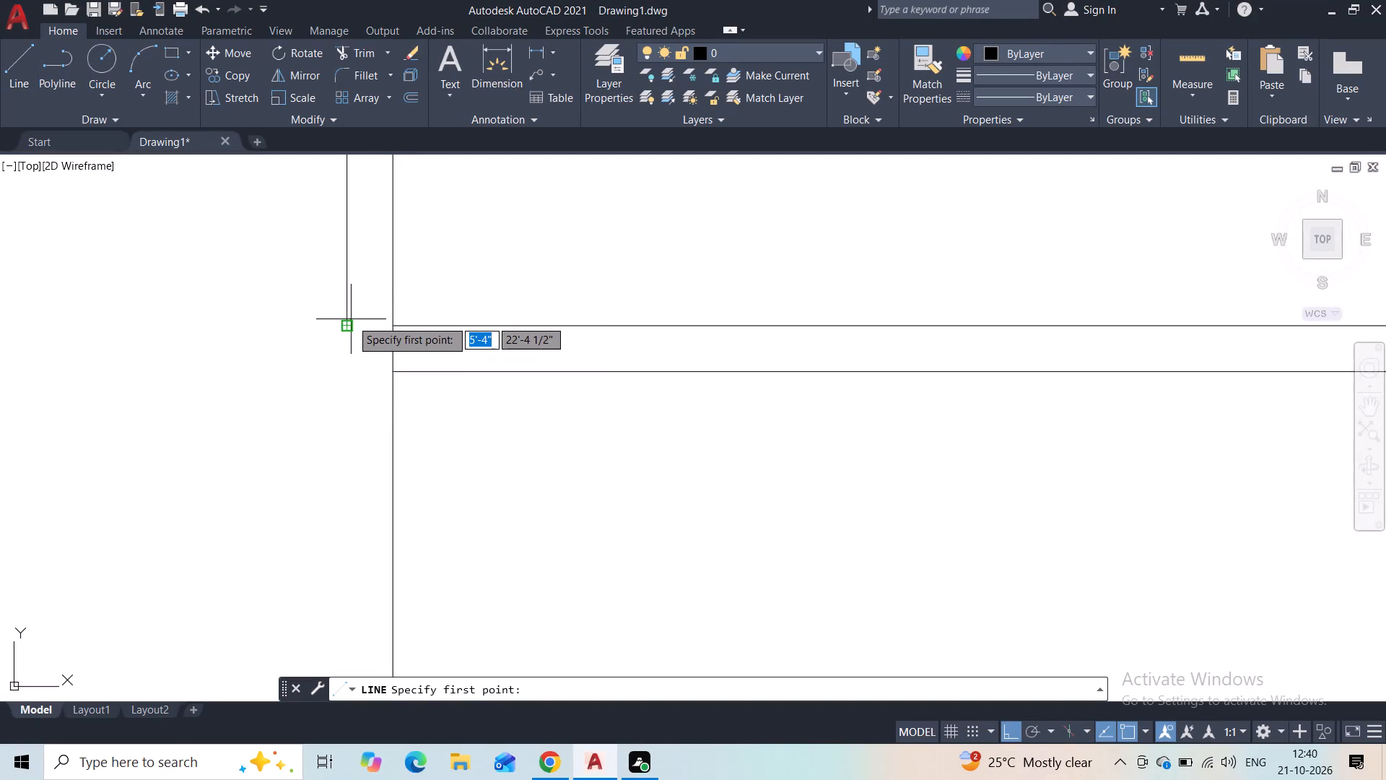
{"action": "left_click", "coordinate": [346, 322]}
{"action": "left_click", "coordinate": [344, 374]}
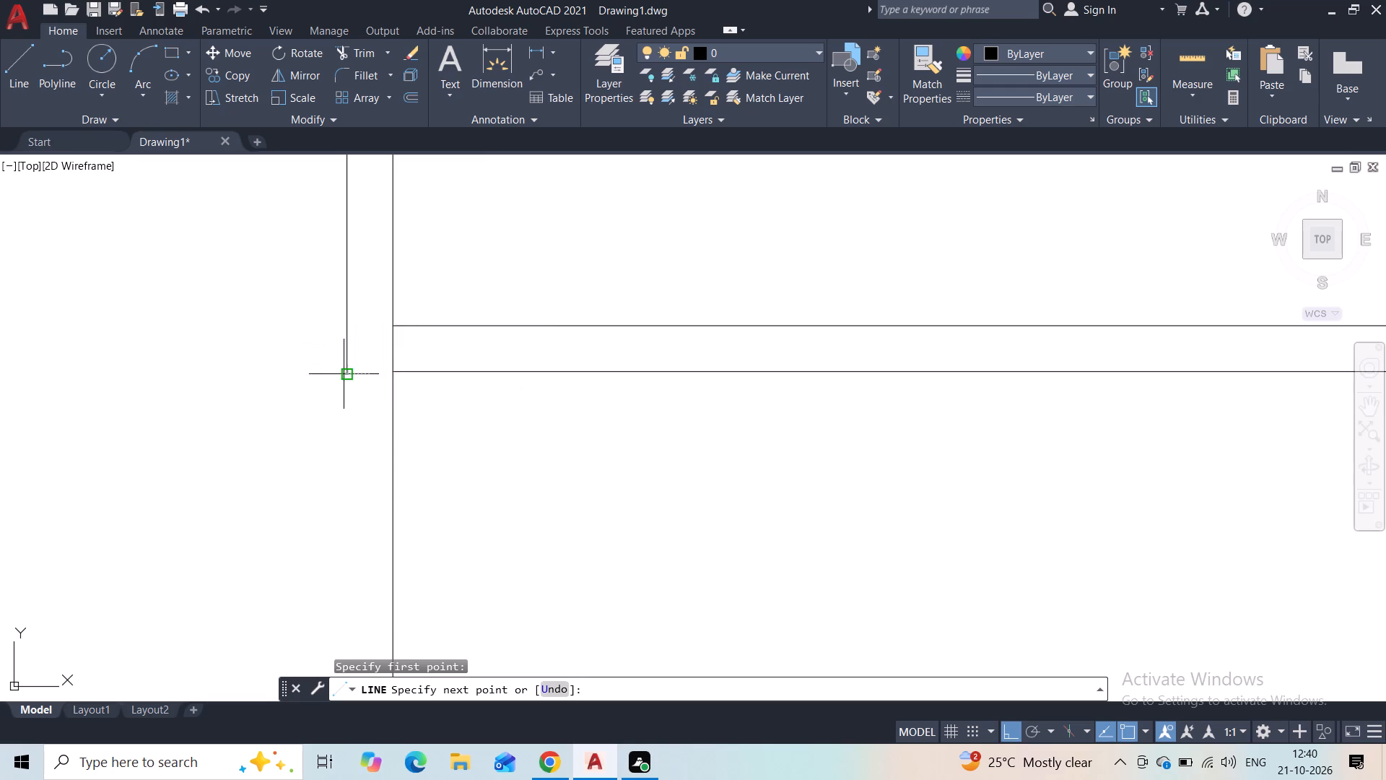
{"action": "left_click", "coordinate": [387, 368]}
{"action": "key", "text": "Escape"}
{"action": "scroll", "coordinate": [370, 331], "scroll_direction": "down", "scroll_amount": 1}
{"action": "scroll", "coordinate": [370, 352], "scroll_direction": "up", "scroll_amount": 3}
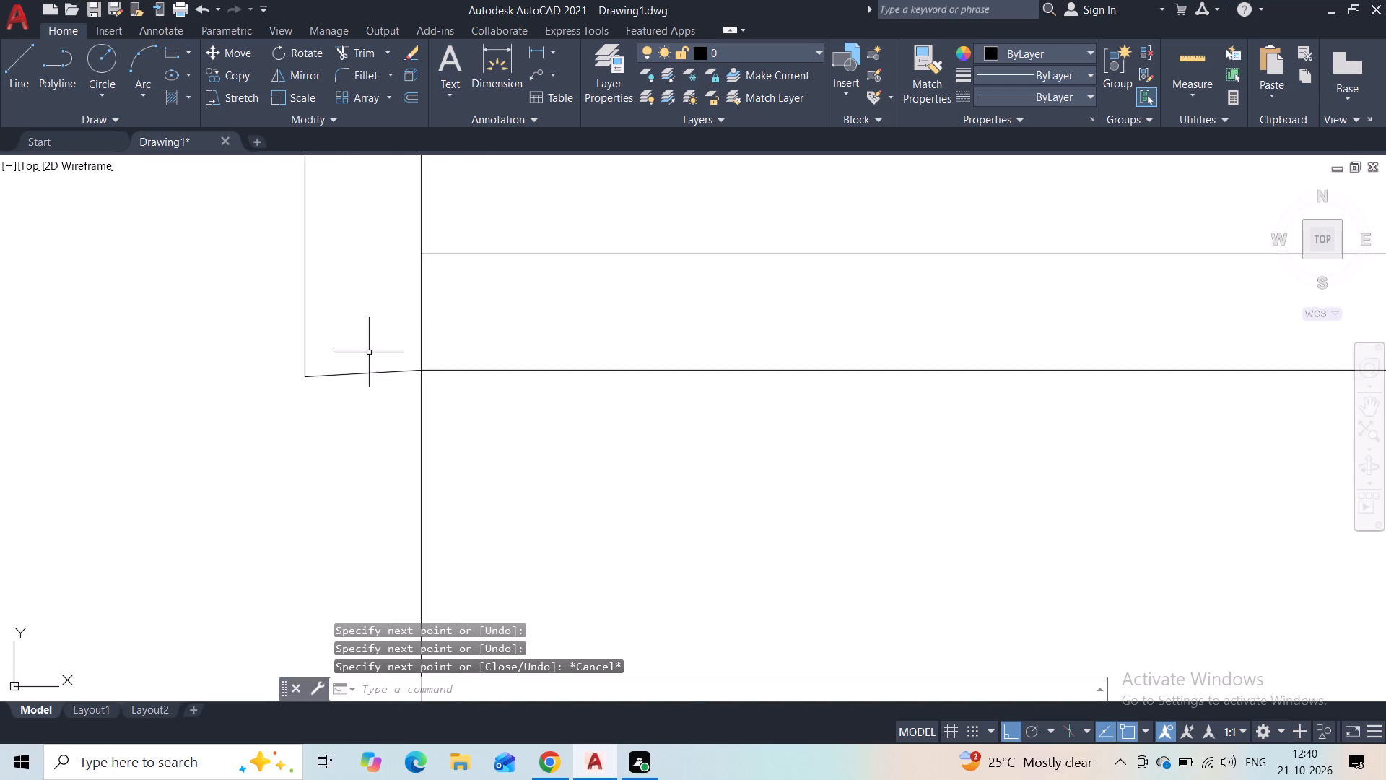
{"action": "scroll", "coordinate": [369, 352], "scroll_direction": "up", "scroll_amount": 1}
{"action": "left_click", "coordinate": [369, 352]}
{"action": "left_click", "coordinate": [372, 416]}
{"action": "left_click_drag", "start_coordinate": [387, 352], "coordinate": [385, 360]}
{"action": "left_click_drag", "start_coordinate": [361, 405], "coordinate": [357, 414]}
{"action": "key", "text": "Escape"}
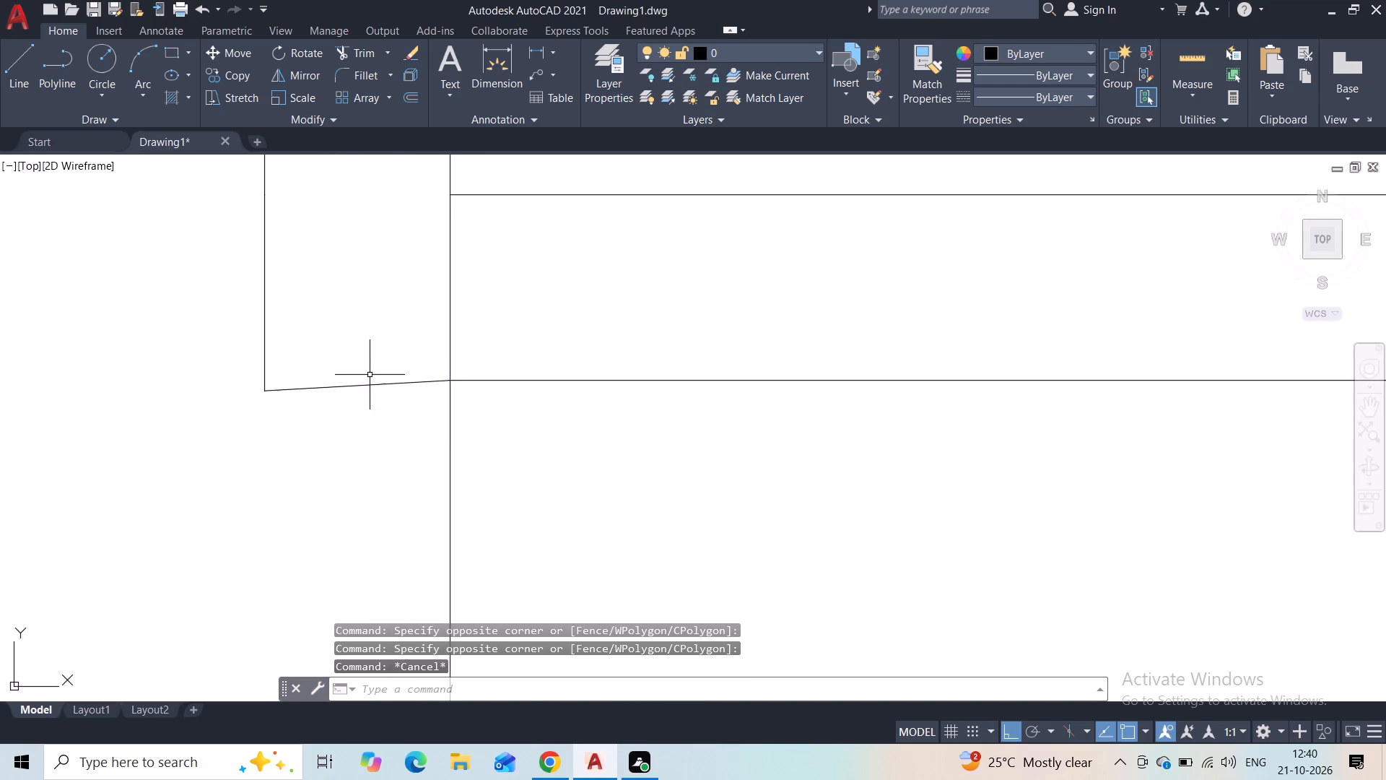
Delete the slanted line joining the outer left line's lower end to the middle strip's lower-left corner.
{"action": "scroll", "coordinate": [370, 375], "scroll_direction": "down", "scroll_amount": 2}
{"action": "left_click", "coordinate": [369, 376]}
{"action": "scroll", "coordinate": [369, 376], "scroll_direction": "up", "scroll_amount": 3}
{"action": "left_click", "coordinate": [369, 376]}
{"action": "left_click", "coordinate": [344, 422]}
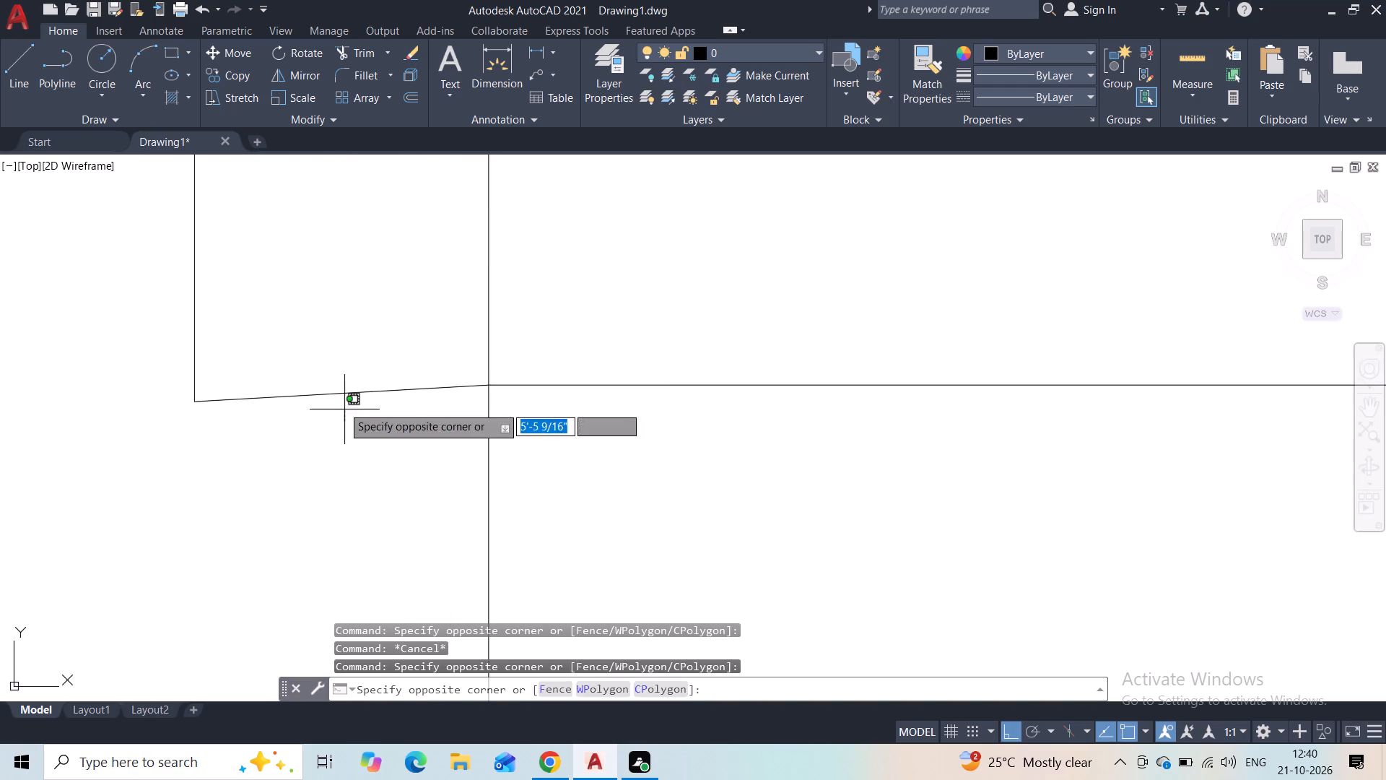
{"action": "left_click", "coordinate": [370, 337]}
{"action": "left_click_drag", "start_coordinate": [370, 359], "coordinate": [364, 370]}
{"action": "left_click", "coordinate": [324, 454]}
{"action": "key", "text": "Delete"}
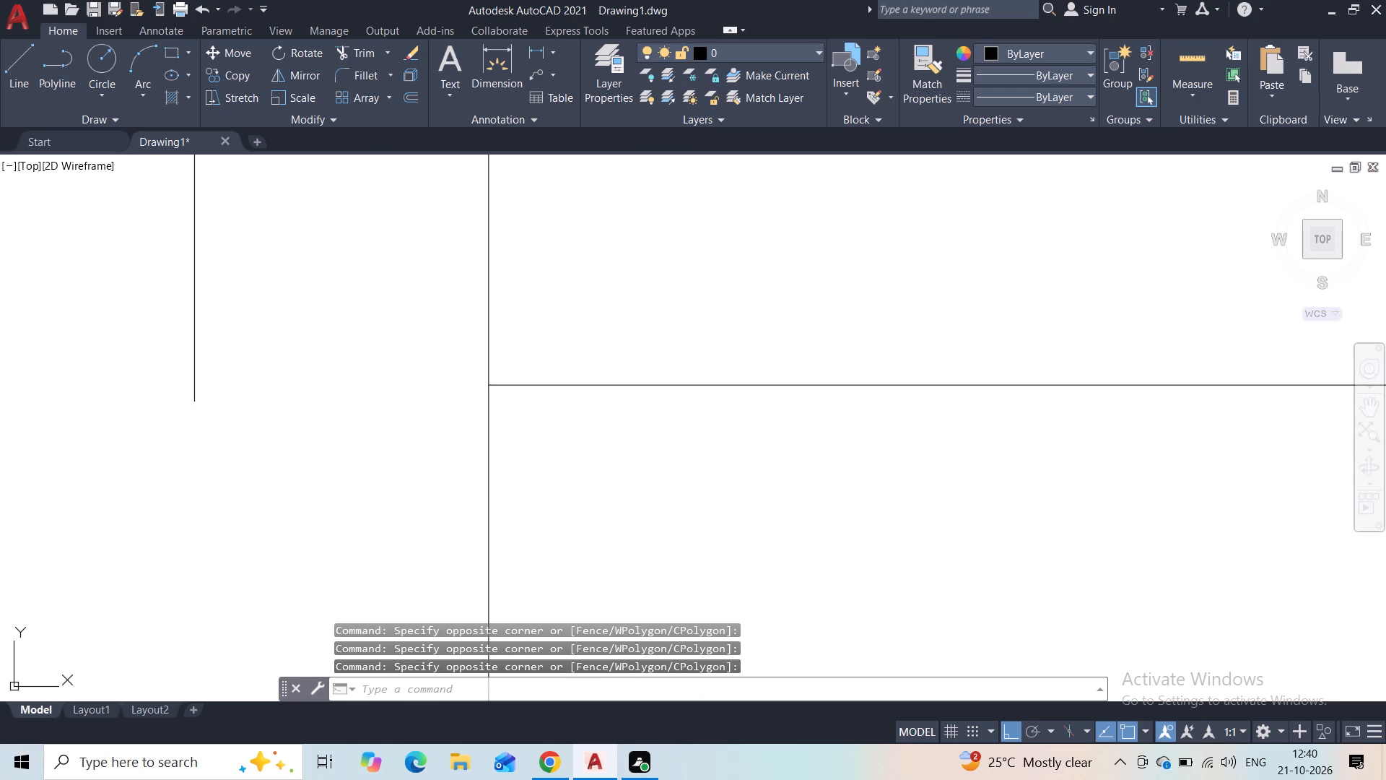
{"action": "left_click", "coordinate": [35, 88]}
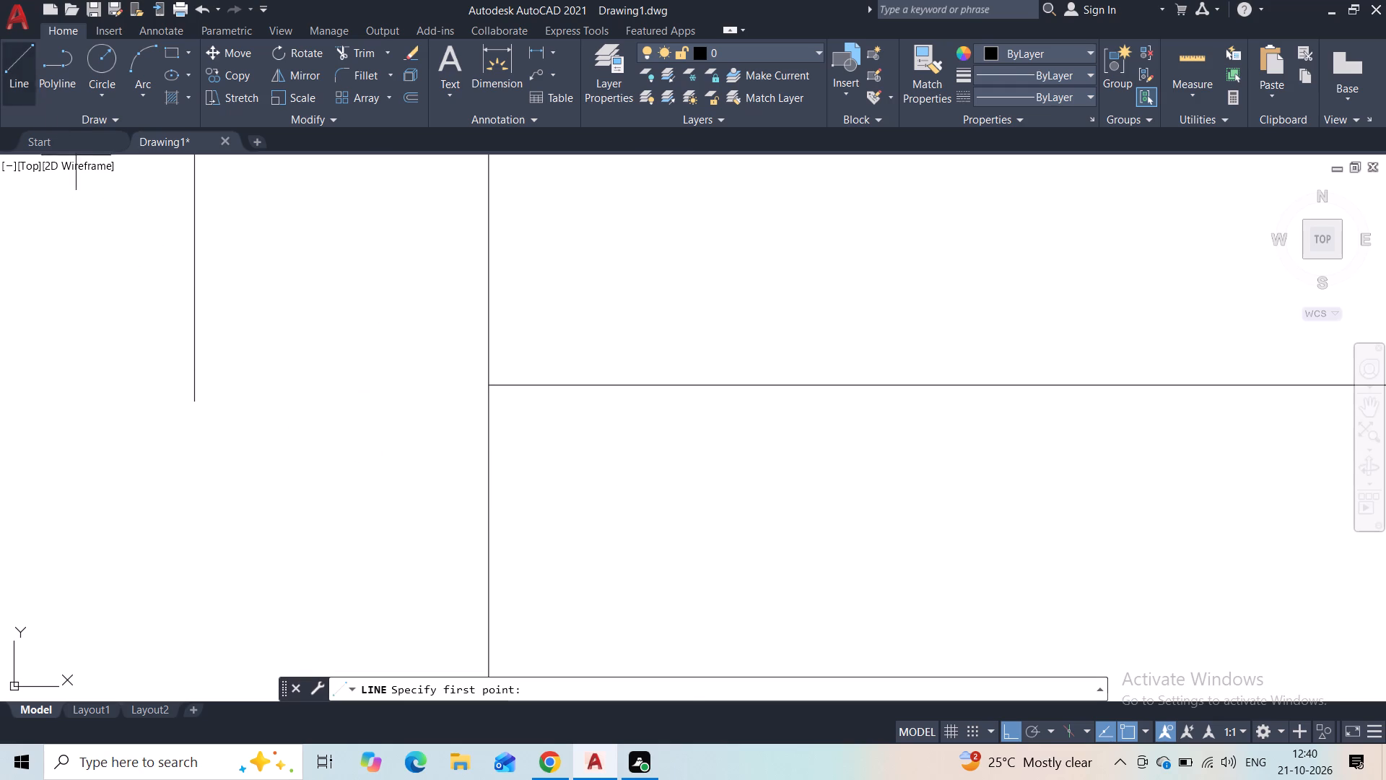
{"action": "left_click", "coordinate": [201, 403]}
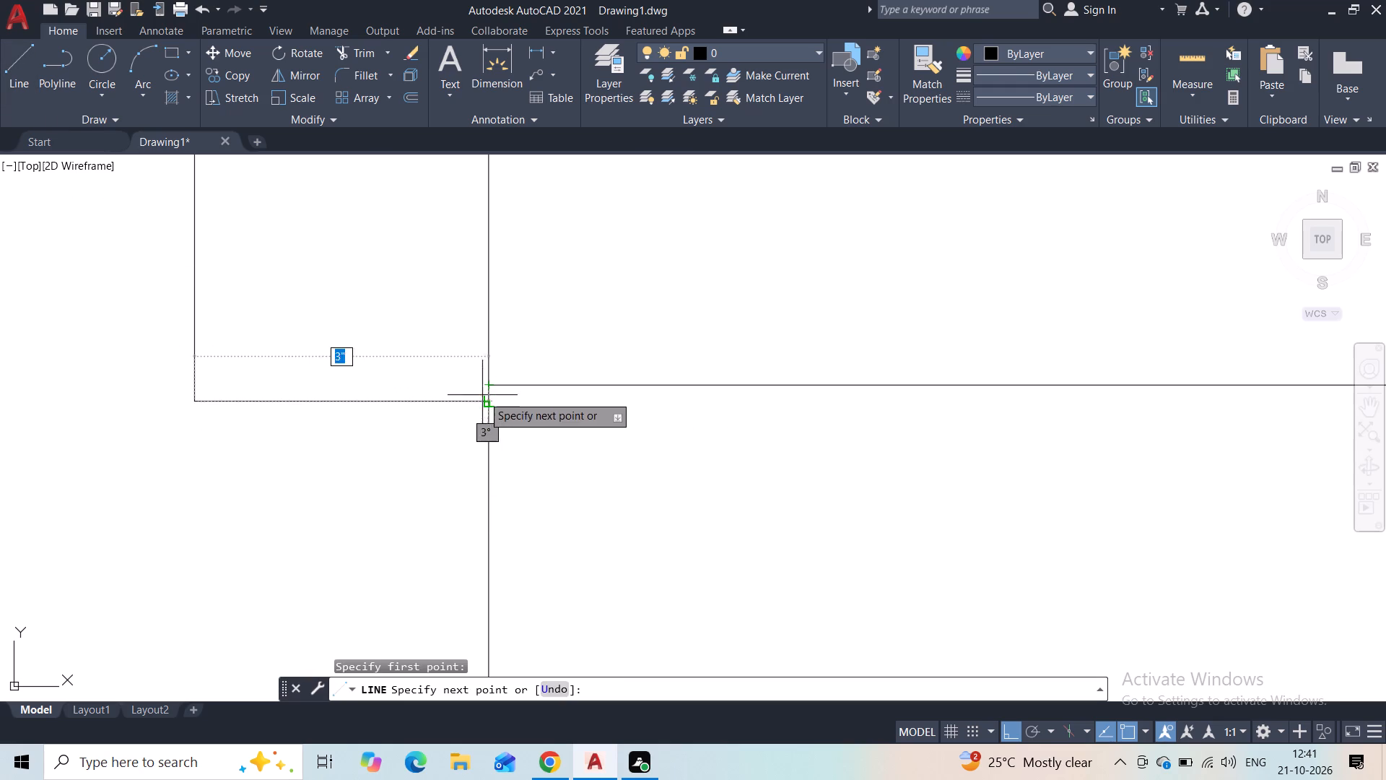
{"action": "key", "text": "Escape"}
Draw a 3" horizontal line from the middle strip's lower-left corner across to the outer left line.
{"action": "left_click", "coordinate": [8, 69]}
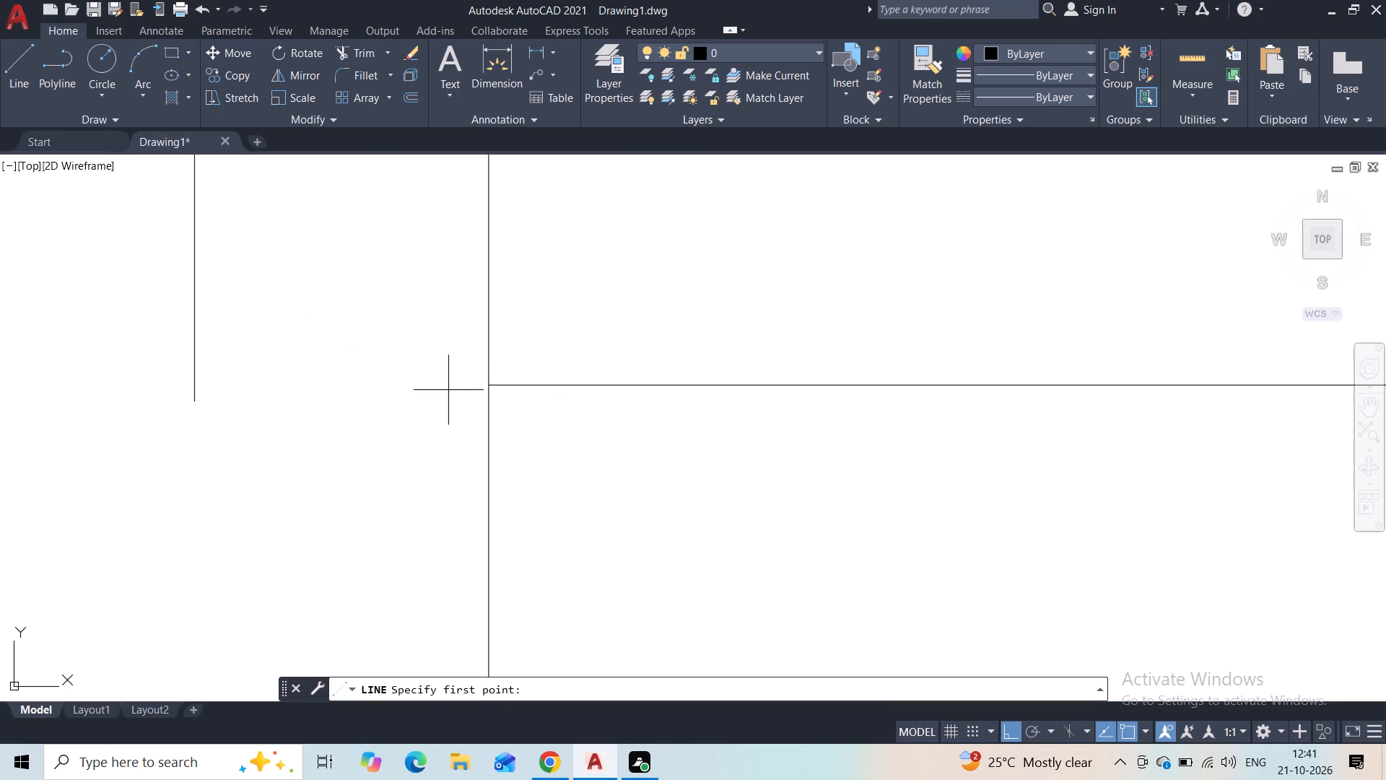
{"action": "left_click", "coordinate": [486, 387]}
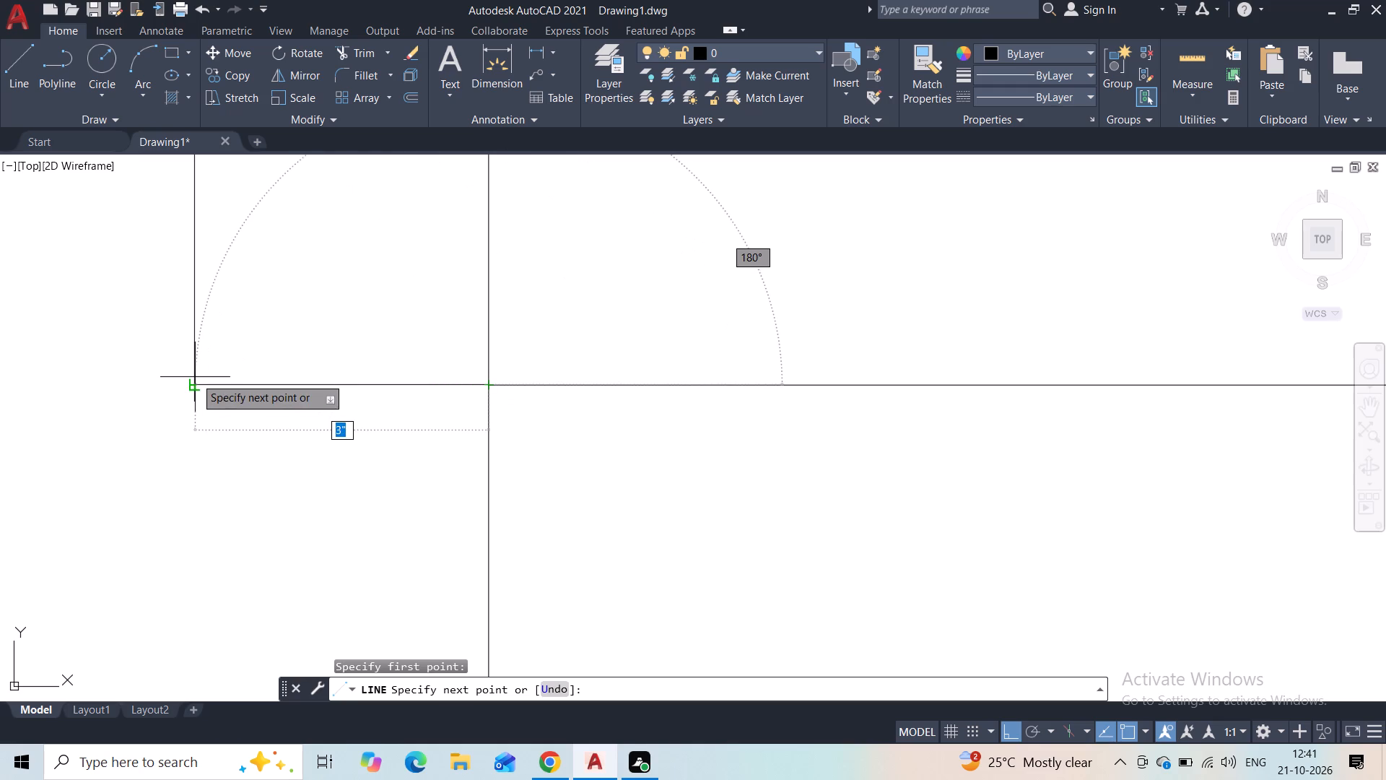
{"action": "left_click", "coordinate": [195, 377]}
{"action": "key", "text": "Escape"}
Trim the outer left line's overhang below the new 3" horizontal line.
{"action": "scroll", "coordinate": [196, 371], "scroll_direction": "up", "scroll_amount": 4}
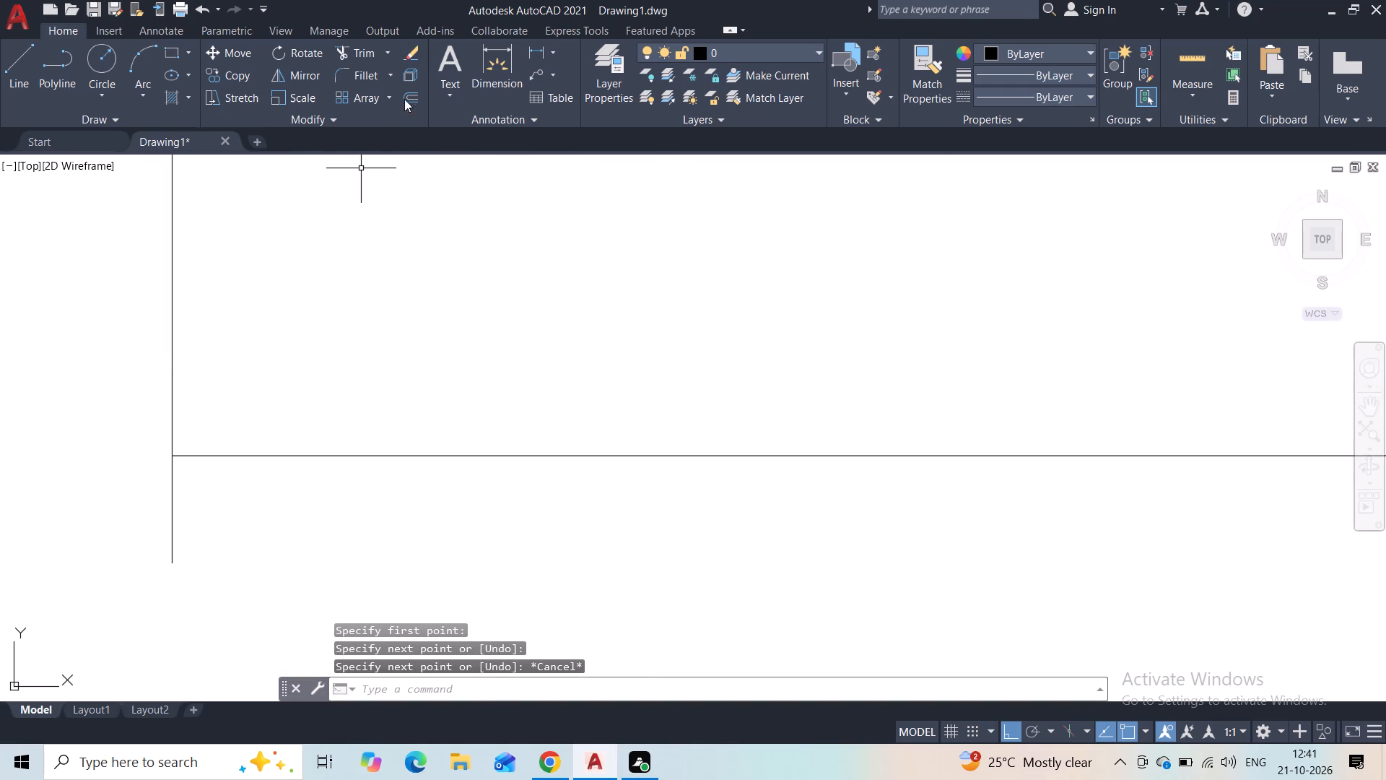
{"action": "left_click_drag", "start_coordinate": [361, 60], "coordinate": [354, 53]}
{"action": "left_click_drag", "start_coordinate": [238, 482], "coordinate": [106, 499]}
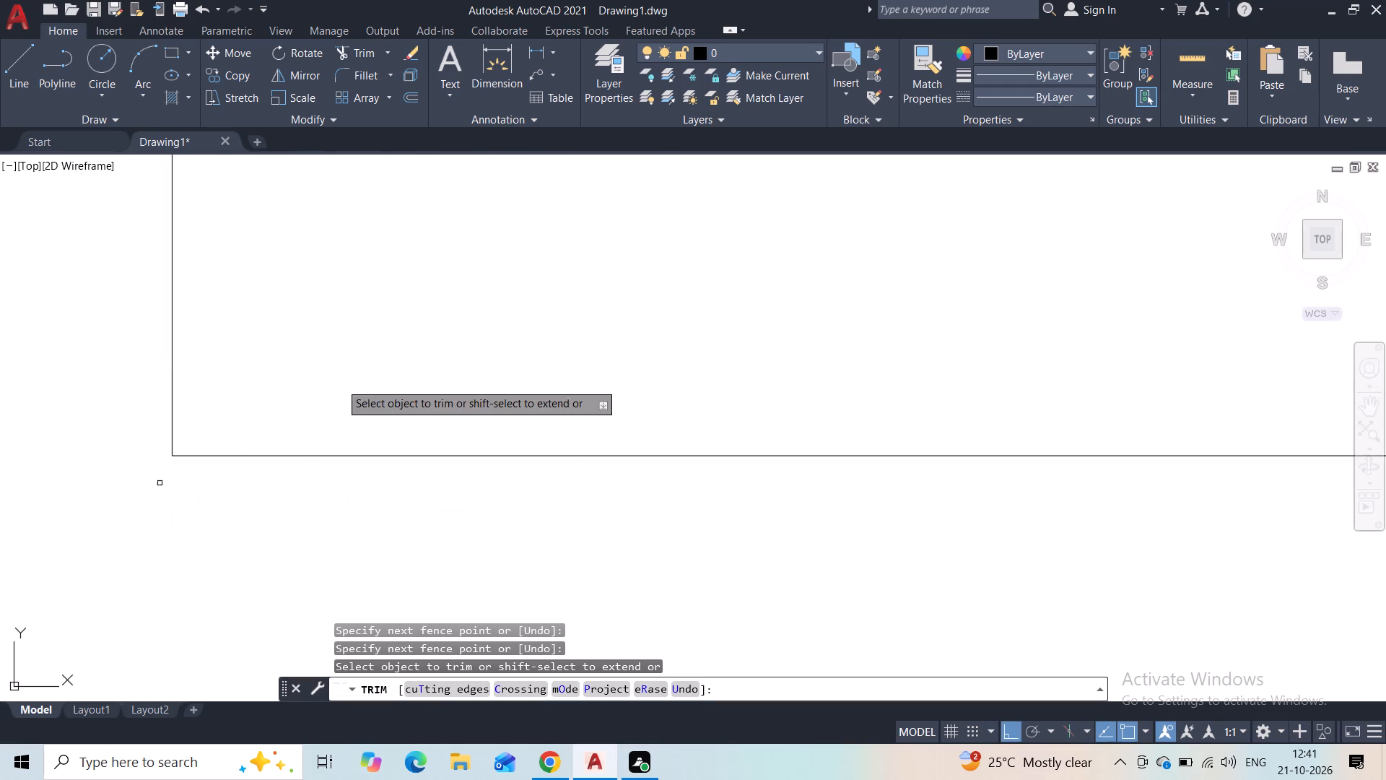
{"action": "scroll", "coordinate": [352, 376], "scroll_direction": "down", "scroll_amount": 10}
{"action": "key", "text": "Escape"}
Trim the inner left line's short segment between the middle strip's two horizontal lines.
{"action": "middle_click_drag", "start_coordinate": [388, 307], "coordinate": [249, 558]}
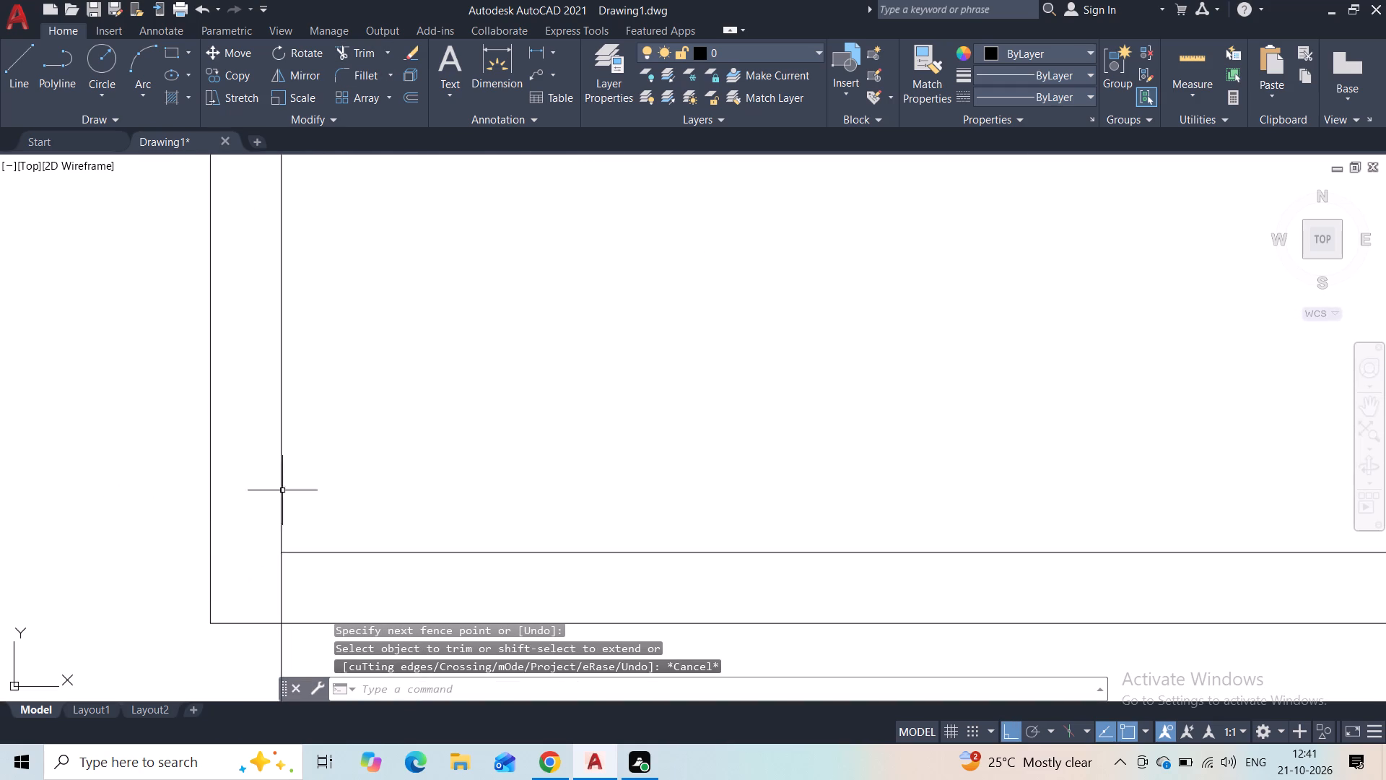
{"action": "scroll", "coordinate": [294, 478], "scroll_direction": "down", "scroll_amount": 3}
{"action": "scroll", "coordinate": [399, 428], "scroll_direction": "down", "scroll_amount": 3}
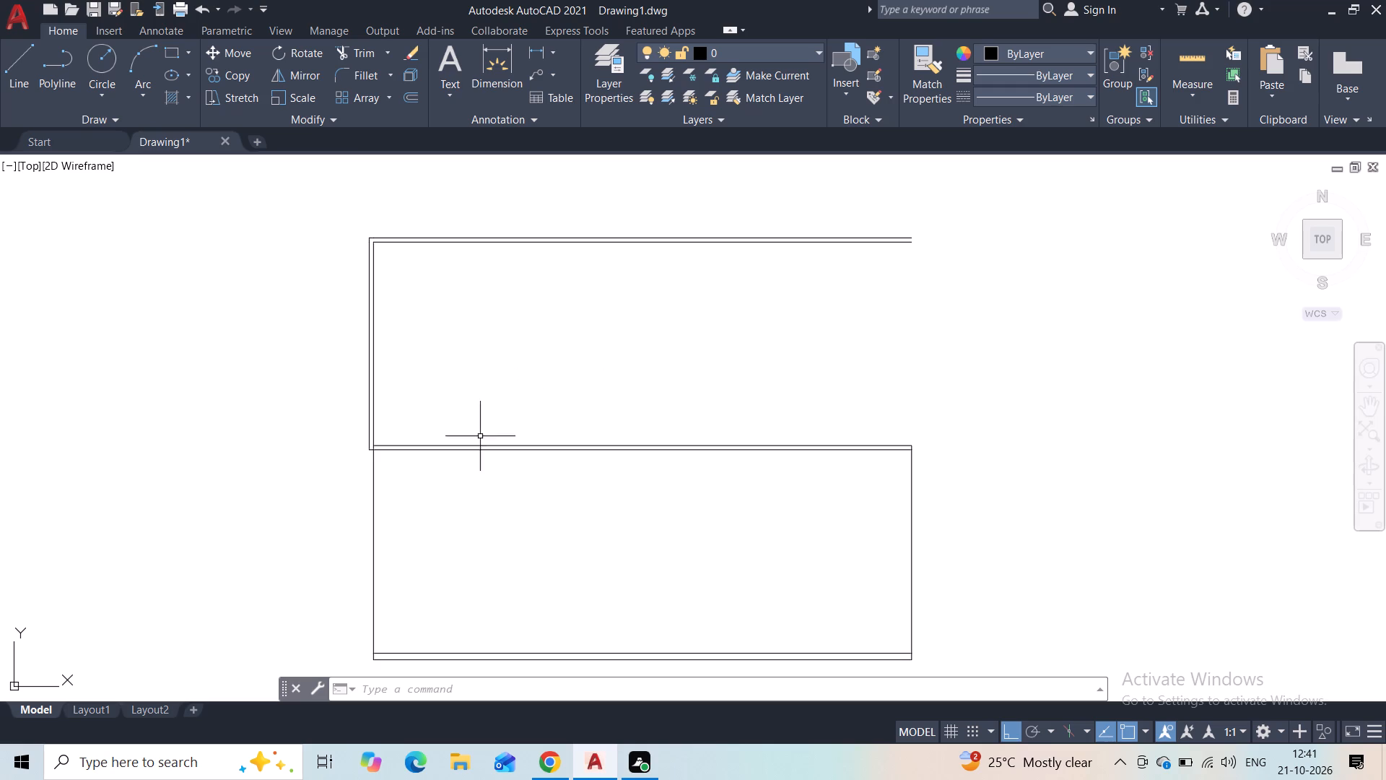
{"action": "scroll", "coordinate": [414, 396], "scroll_direction": "up", "scroll_amount": 1}
{"action": "scroll", "coordinate": [355, 473], "scroll_direction": "up", "scroll_amount": 3}
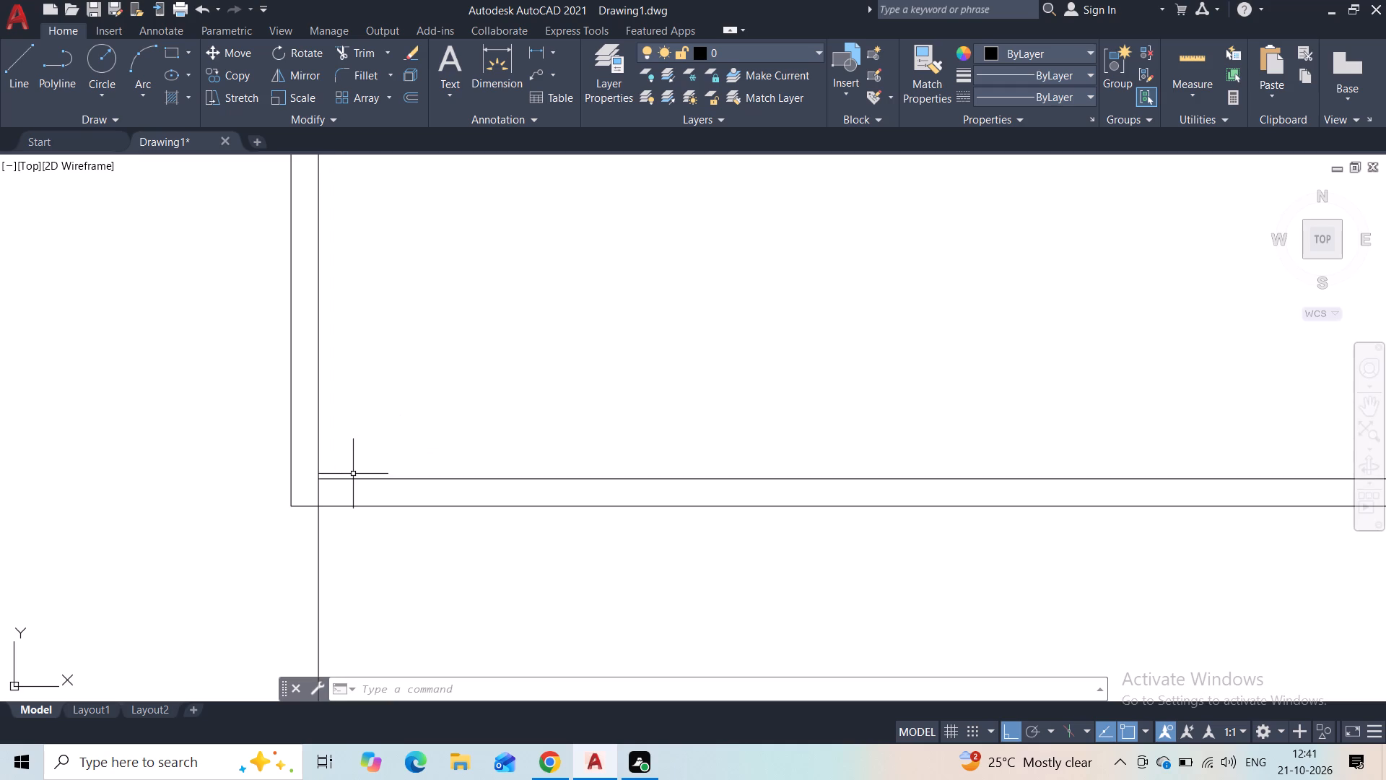
{"action": "scroll", "coordinate": [346, 449], "scroll_direction": "up", "scroll_amount": 1}
{"action": "left_click", "coordinate": [358, 47]}
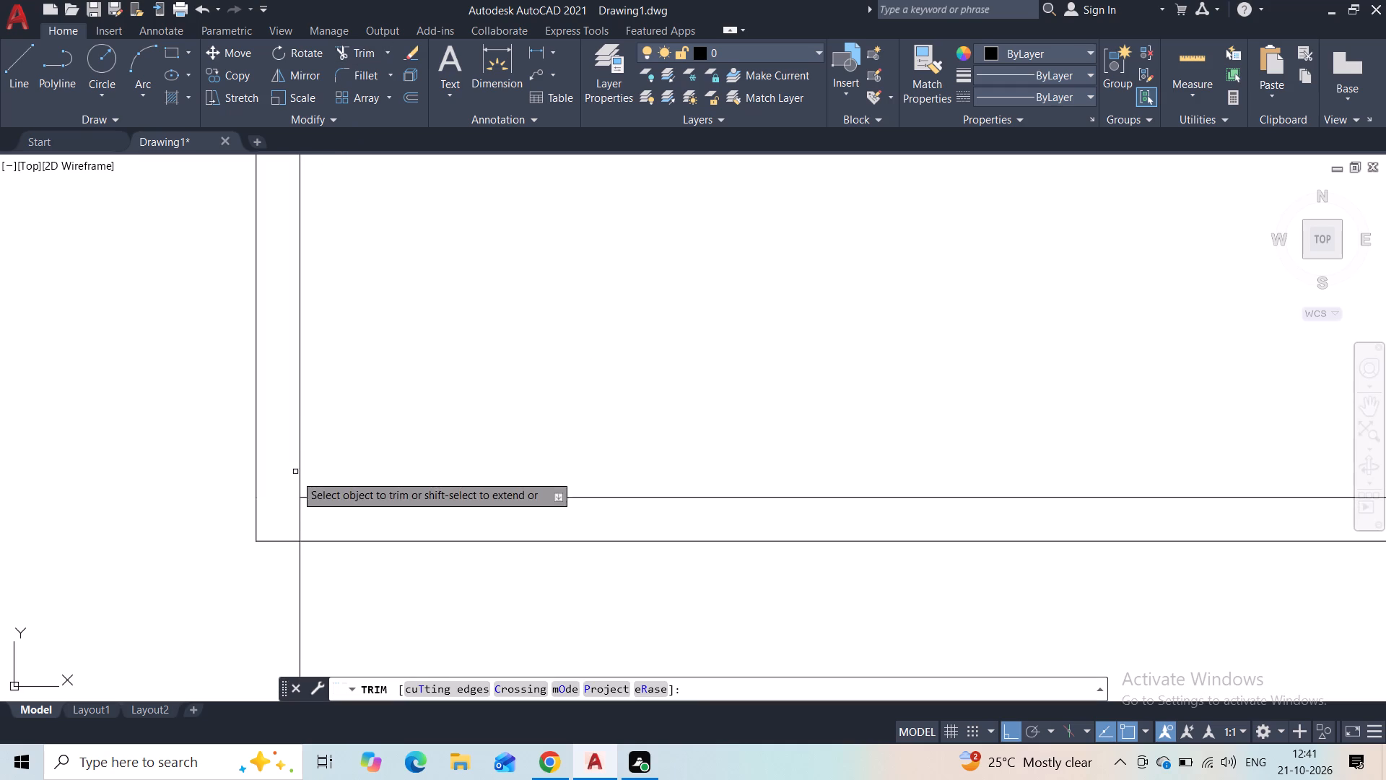
{"action": "left_click_drag", "start_coordinate": [289, 501], "coordinate": [315, 511]}
{"action": "scroll", "coordinate": [362, 423], "scroll_direction": "down", "scroll_amount": 3}
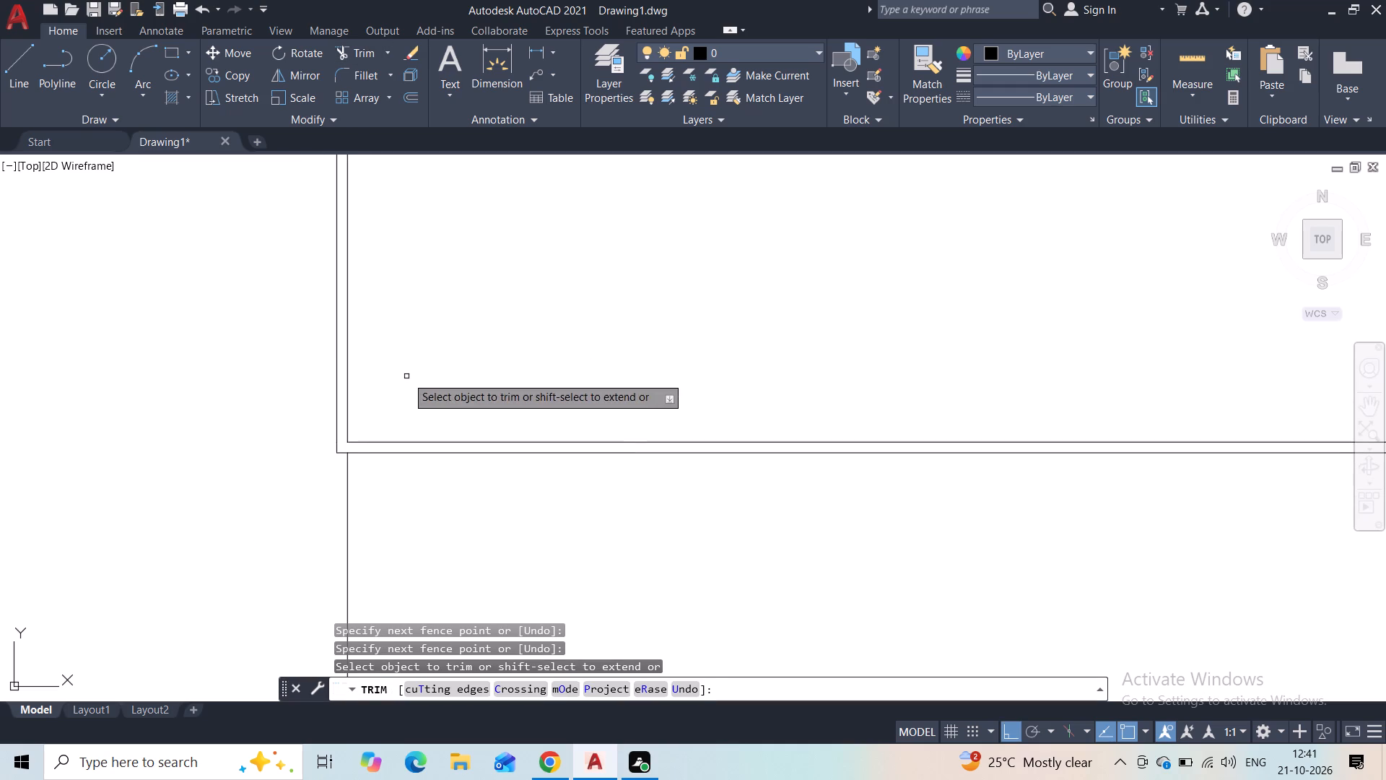
{"action": "key", "text": "Escape"}
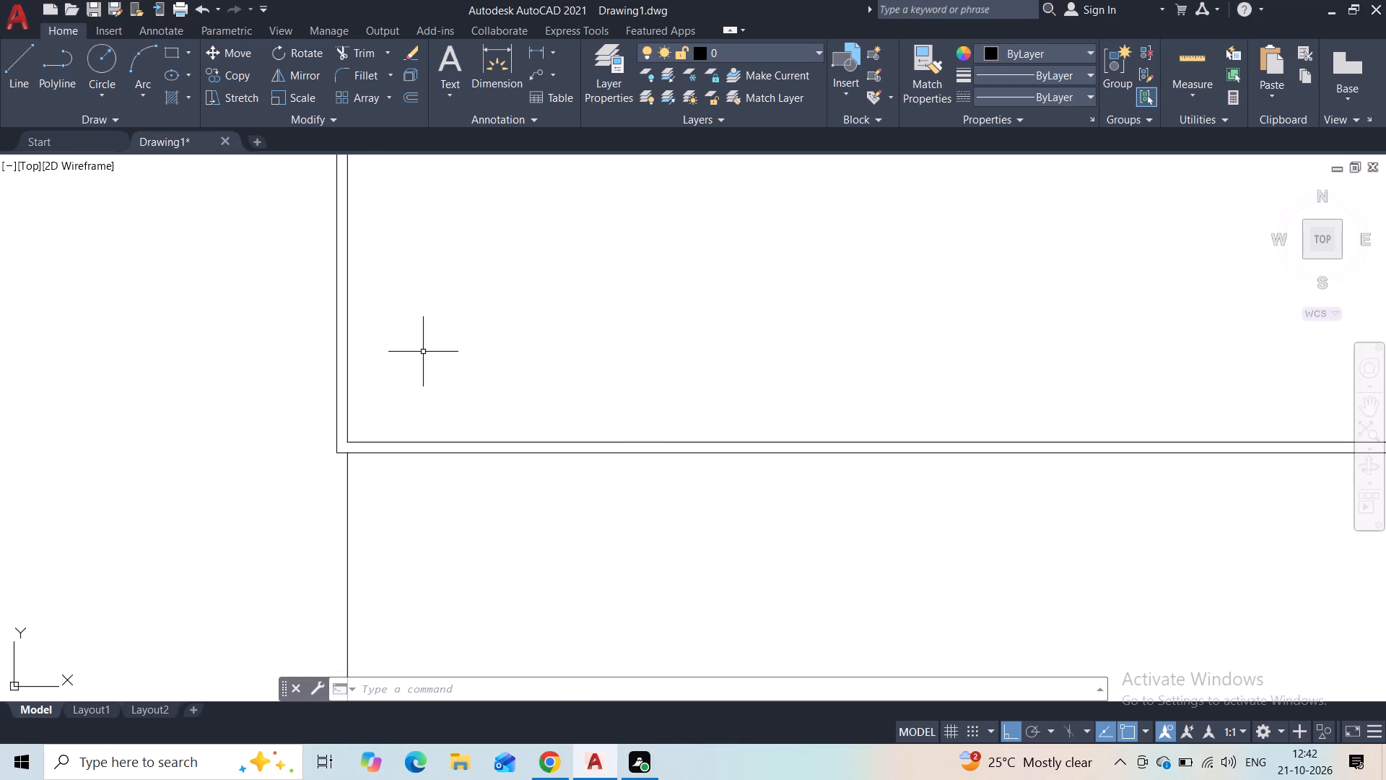
Close the upper outline's right side with a vertical line from the middle strip's upper-right corner to the inner top line's end.
{"action": "scroll", "coordinate": [423, 352], "scroll_direction": "down", "scroll_amount": 1}
{"action": "middle_click_drag", "start_coordinate": [427, 349], "coordinate": [302, 484]}
{"action": "scroll", "coordinate": [388, 317], "scroll_direction": "down", "scroll_amount": 1}
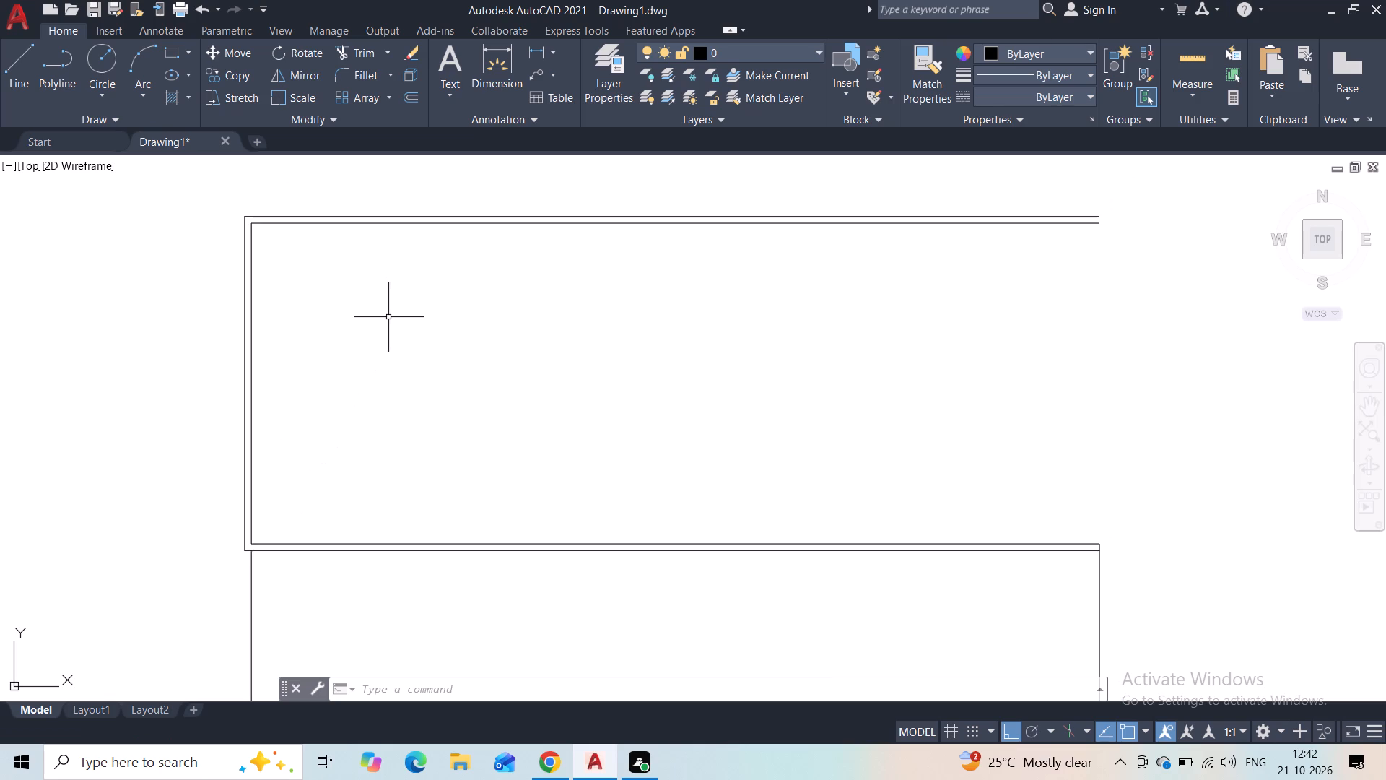
{"action": "scroll", "coordinate": [386, 322], "scroll_direction": "up", "scroll_amount": 1}
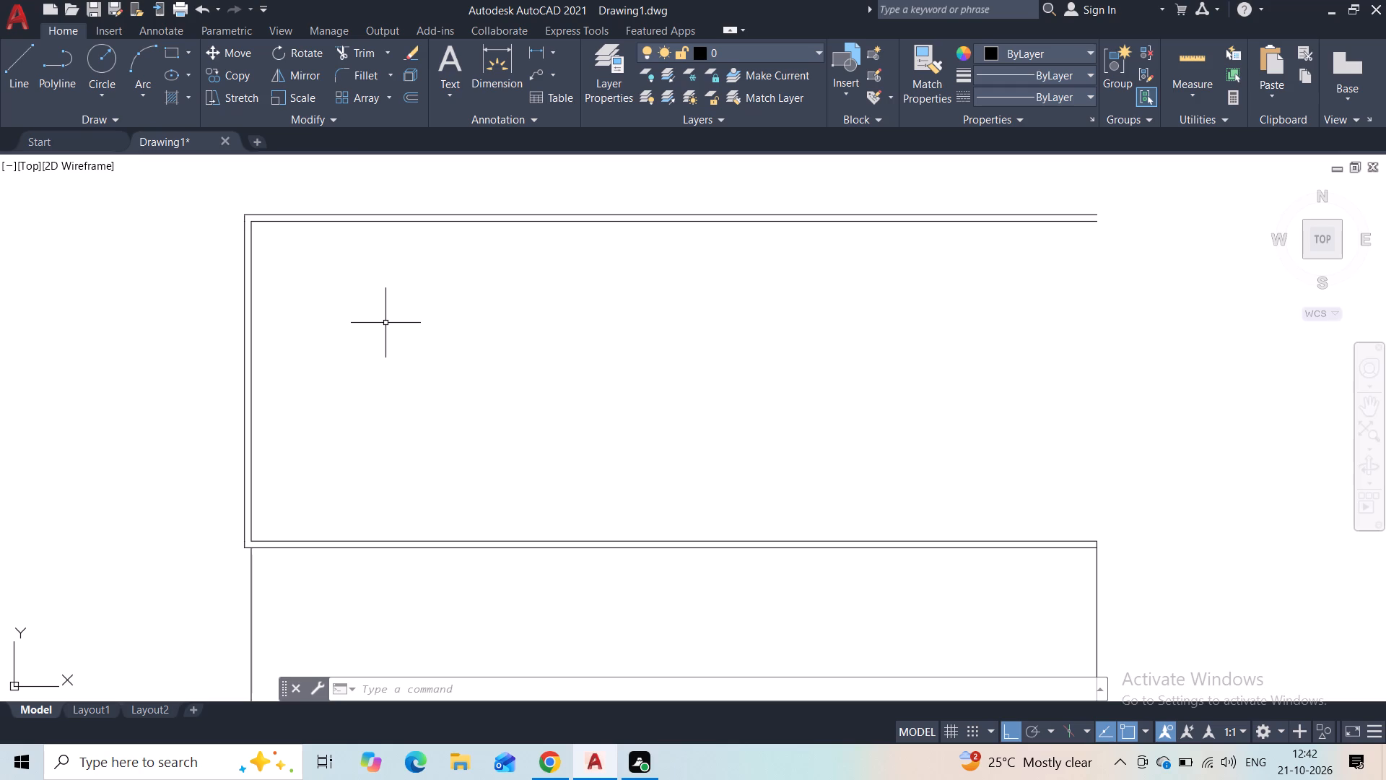
{"action": "left_click", "coordinate": [27, 82]}
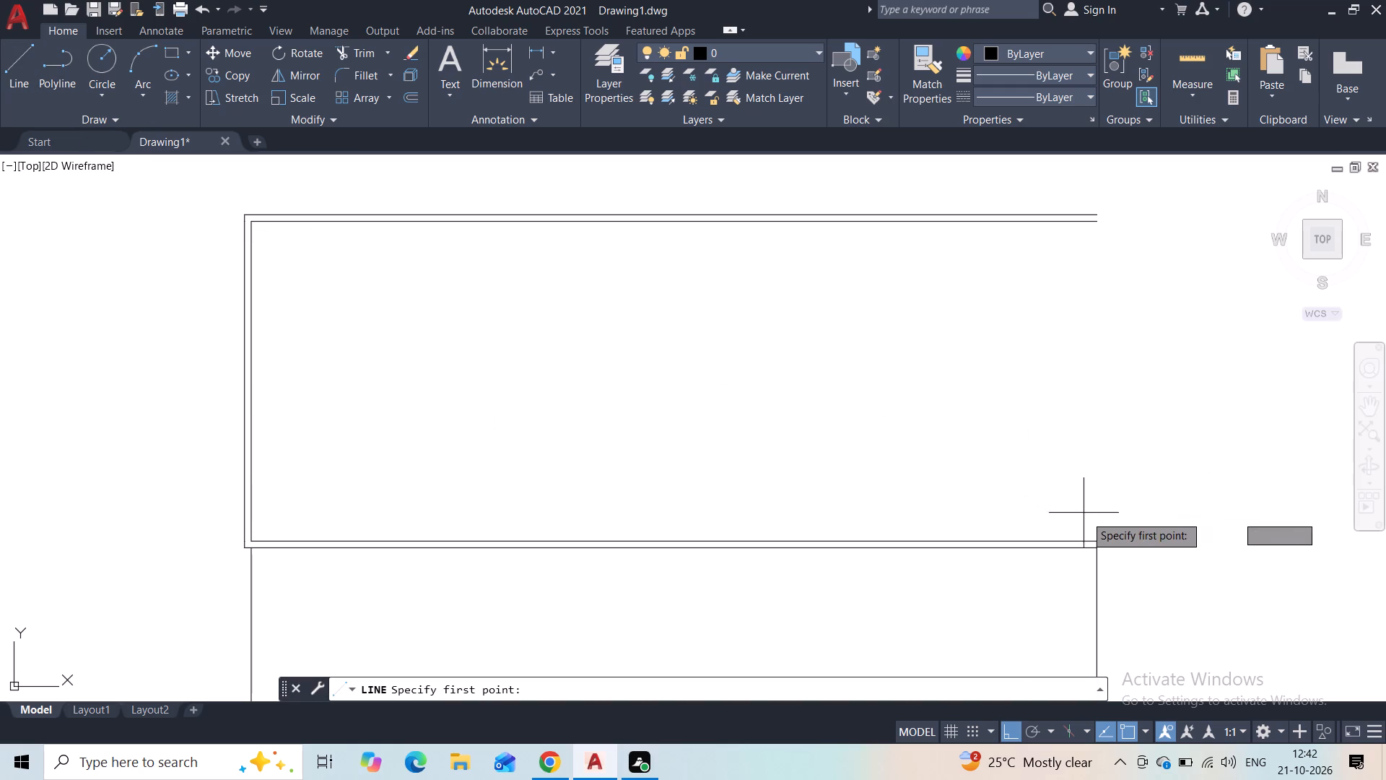
{"action": "left_click", "coordinate": [1098, 540]}
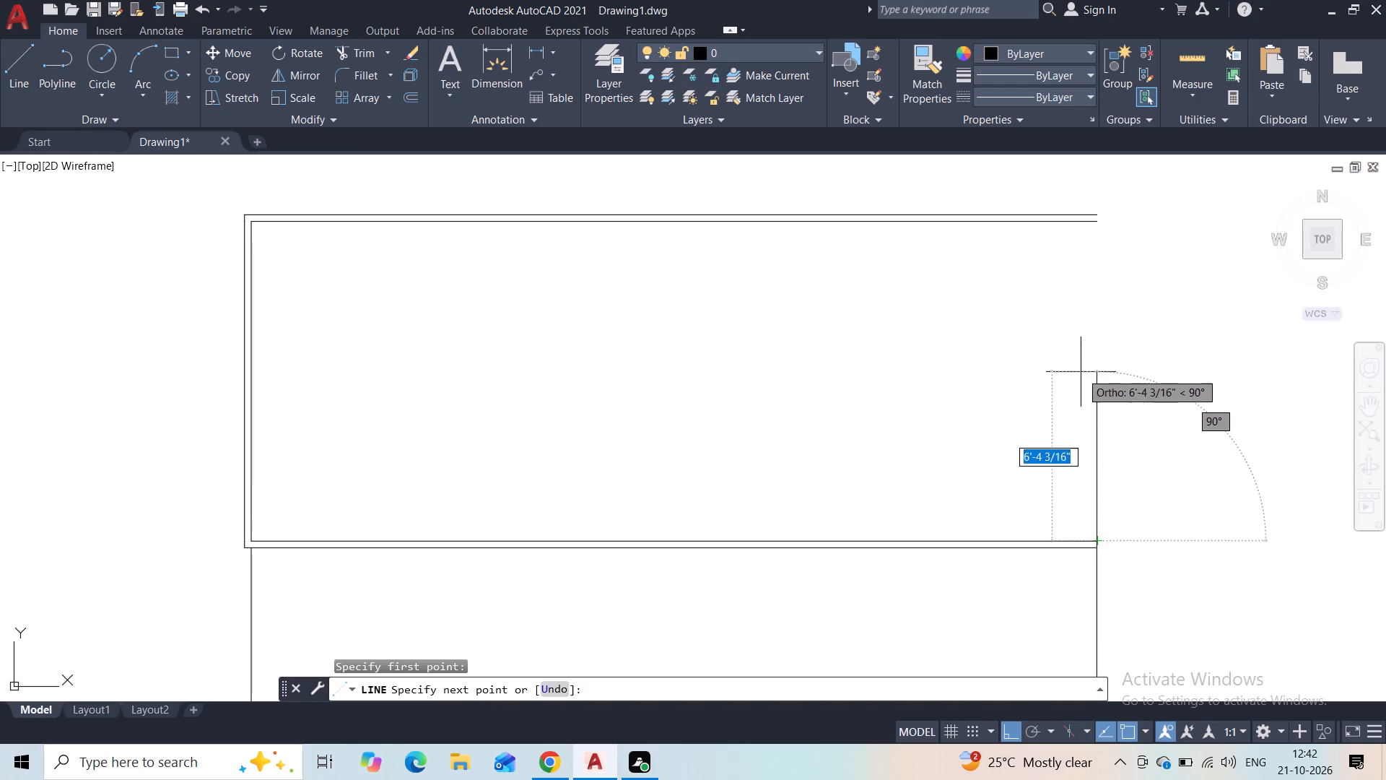
{"action": "scroll", "coordinate": [1081, 230], "scroll_direction": "up", "scroll_amount": 2}
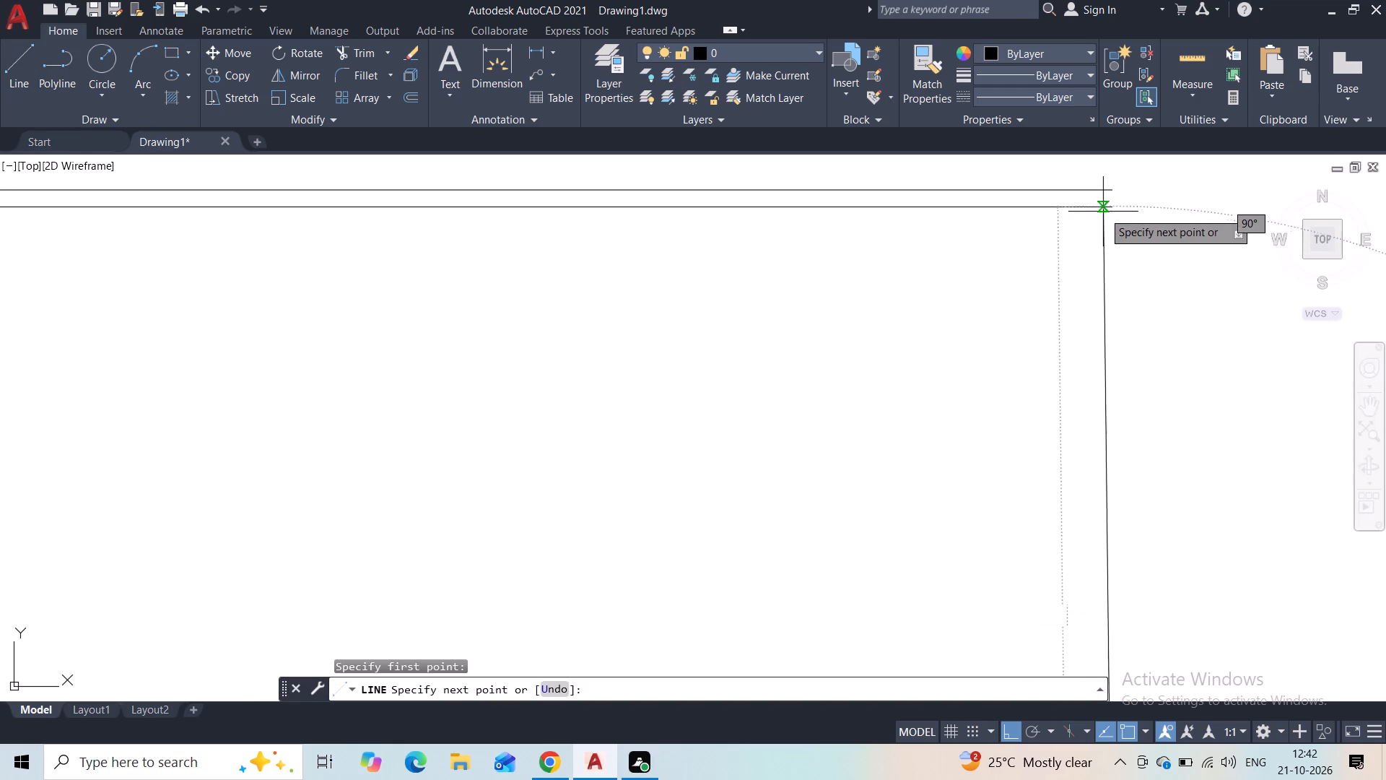
{"action": "left_click", "coordinate": [1105, 211]}
{"action": "key", "text": "Escape"}
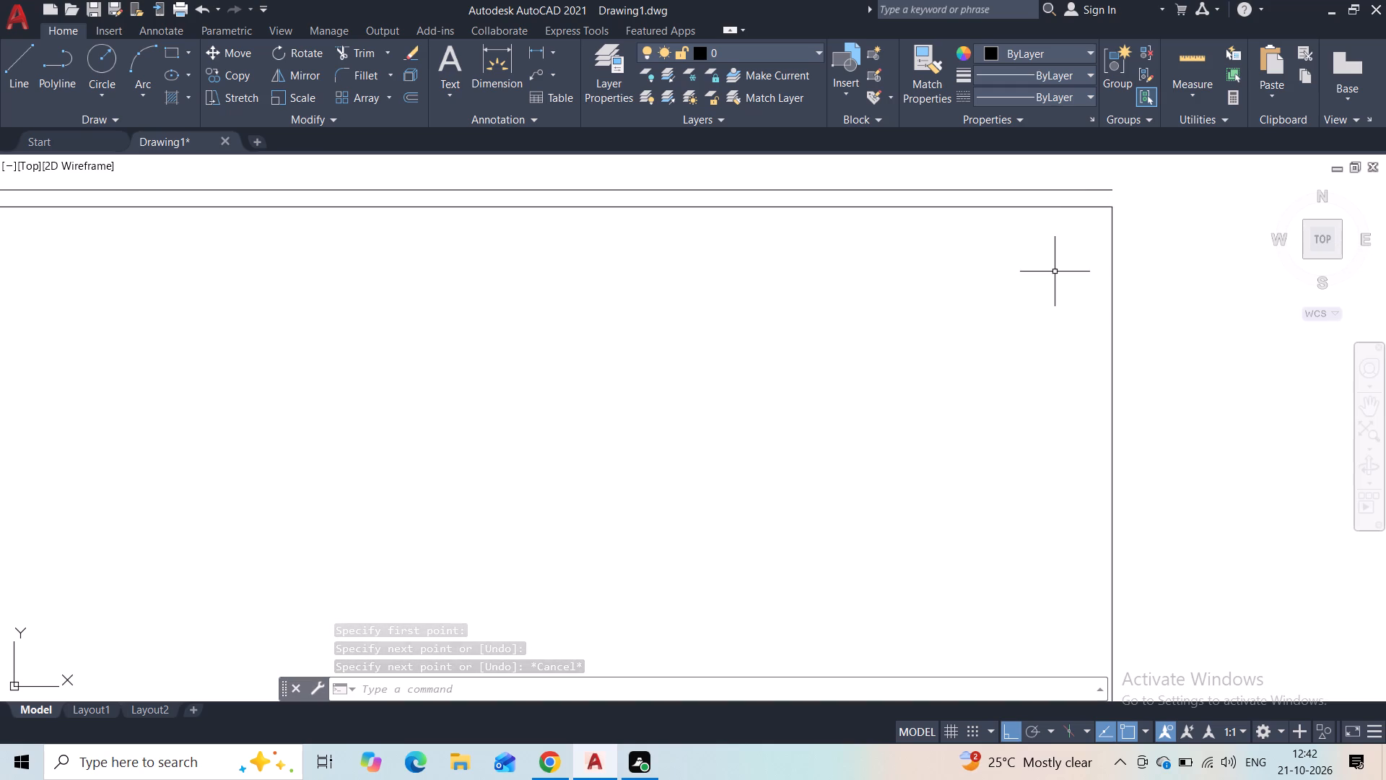
Close the top strip's right end with a short vertical line joining the outer and inner top lines.
{"action": "left_click", "coordinate": [33, 80]}
{"action": "scroll", "coordinate": [1107, 197], "scroll_direction": "up", "scroll_amount": 2}
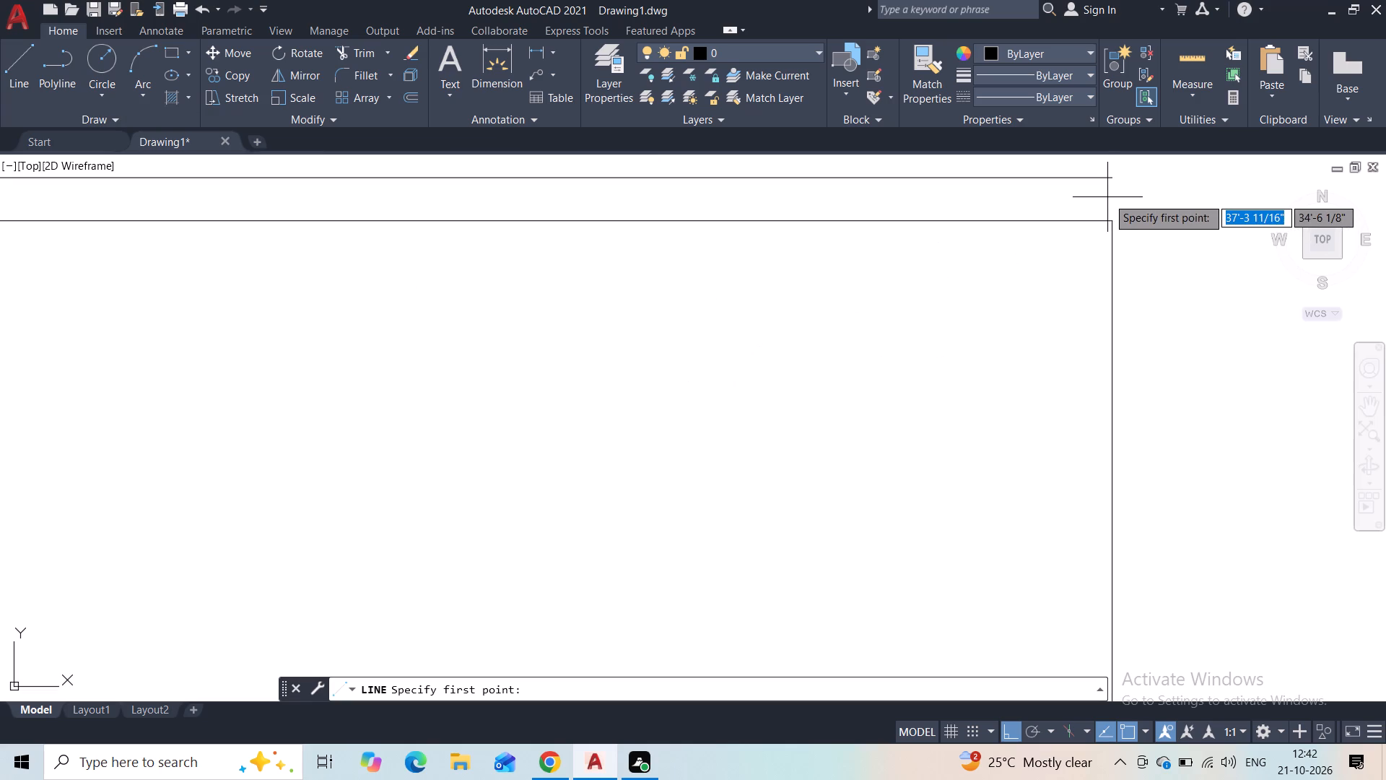
{"action": "left_click", "coordinate": [1107, 178]}
{"action": "left_click", "coordinate": [1110, 220]}
{"action": "key", "text": "Escape"}
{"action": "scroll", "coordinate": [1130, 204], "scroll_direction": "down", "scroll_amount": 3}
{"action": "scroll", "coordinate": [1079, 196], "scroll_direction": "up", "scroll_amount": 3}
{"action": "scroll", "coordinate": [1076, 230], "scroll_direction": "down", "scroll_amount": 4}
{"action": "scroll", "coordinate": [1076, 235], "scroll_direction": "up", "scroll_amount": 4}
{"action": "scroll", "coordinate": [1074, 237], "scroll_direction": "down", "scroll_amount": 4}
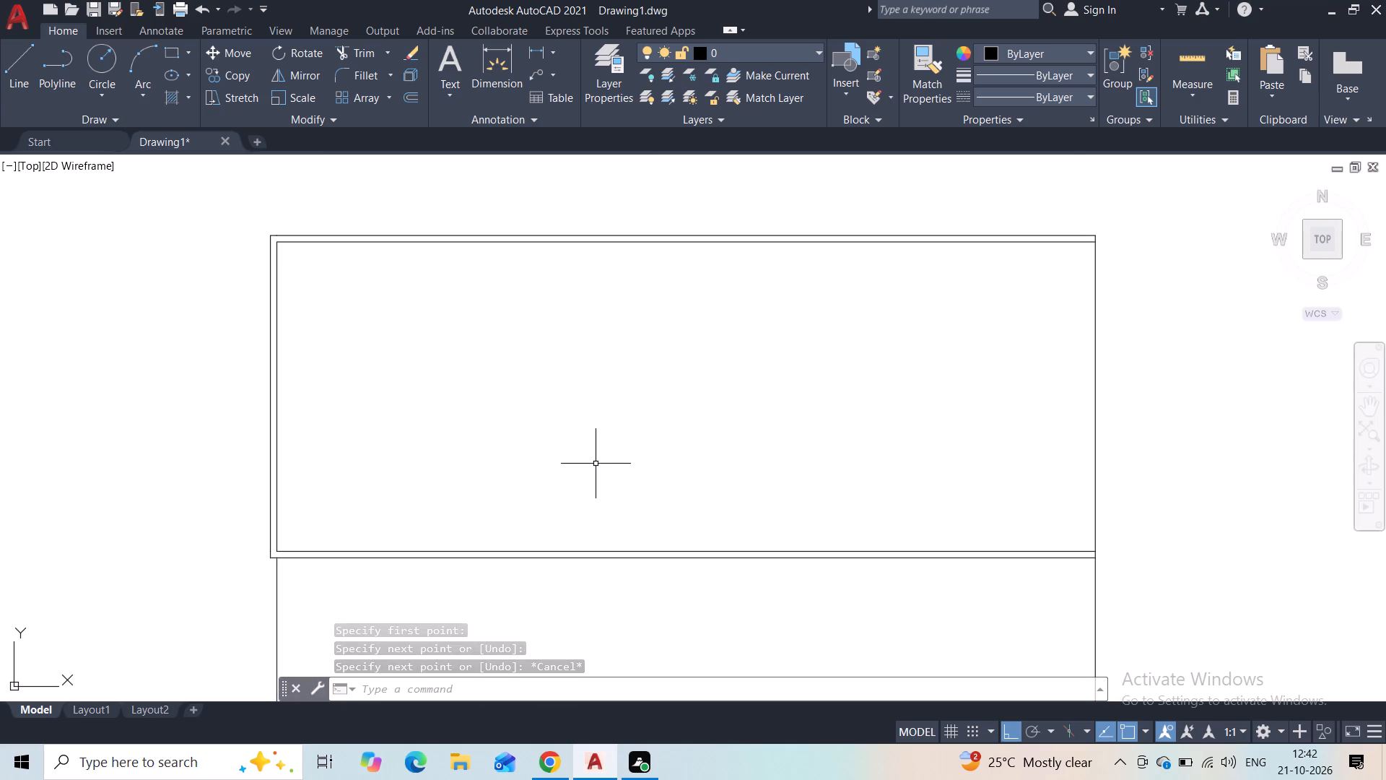
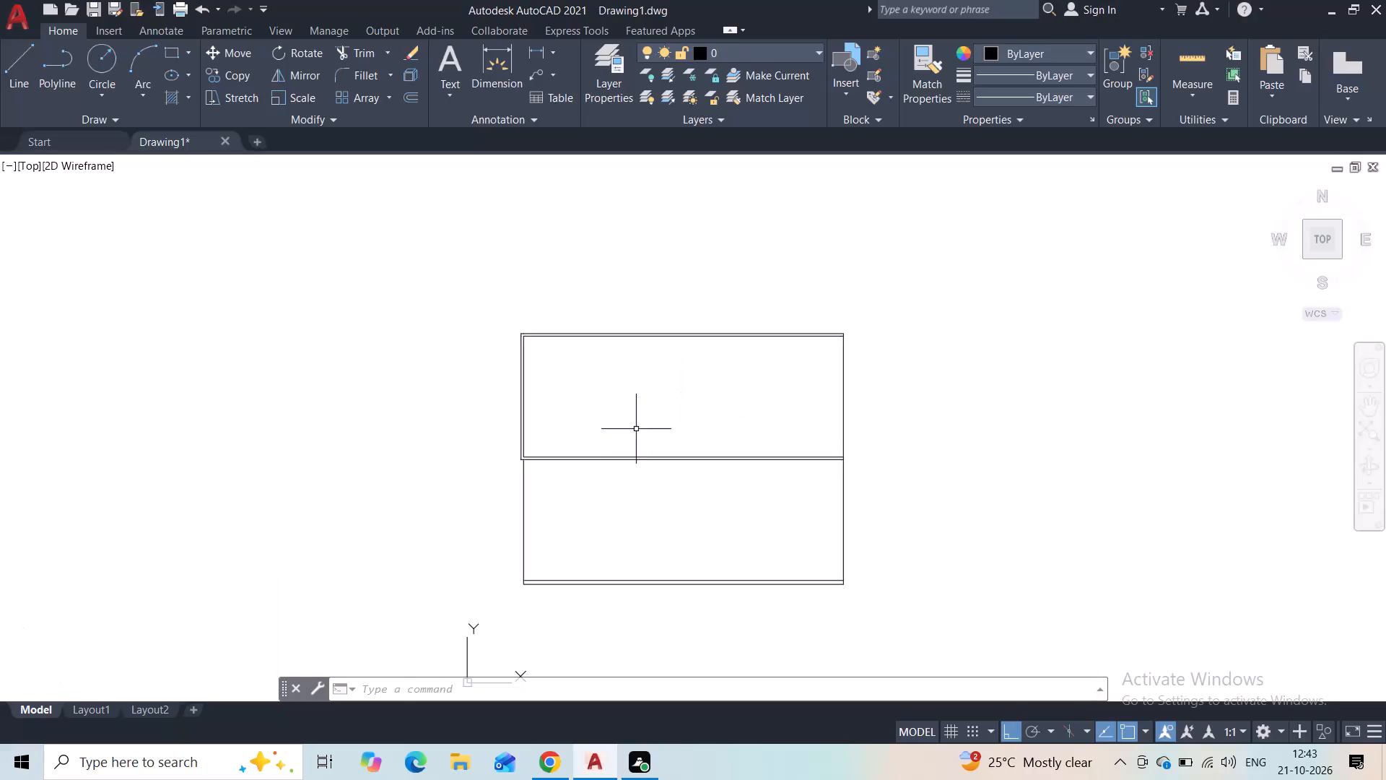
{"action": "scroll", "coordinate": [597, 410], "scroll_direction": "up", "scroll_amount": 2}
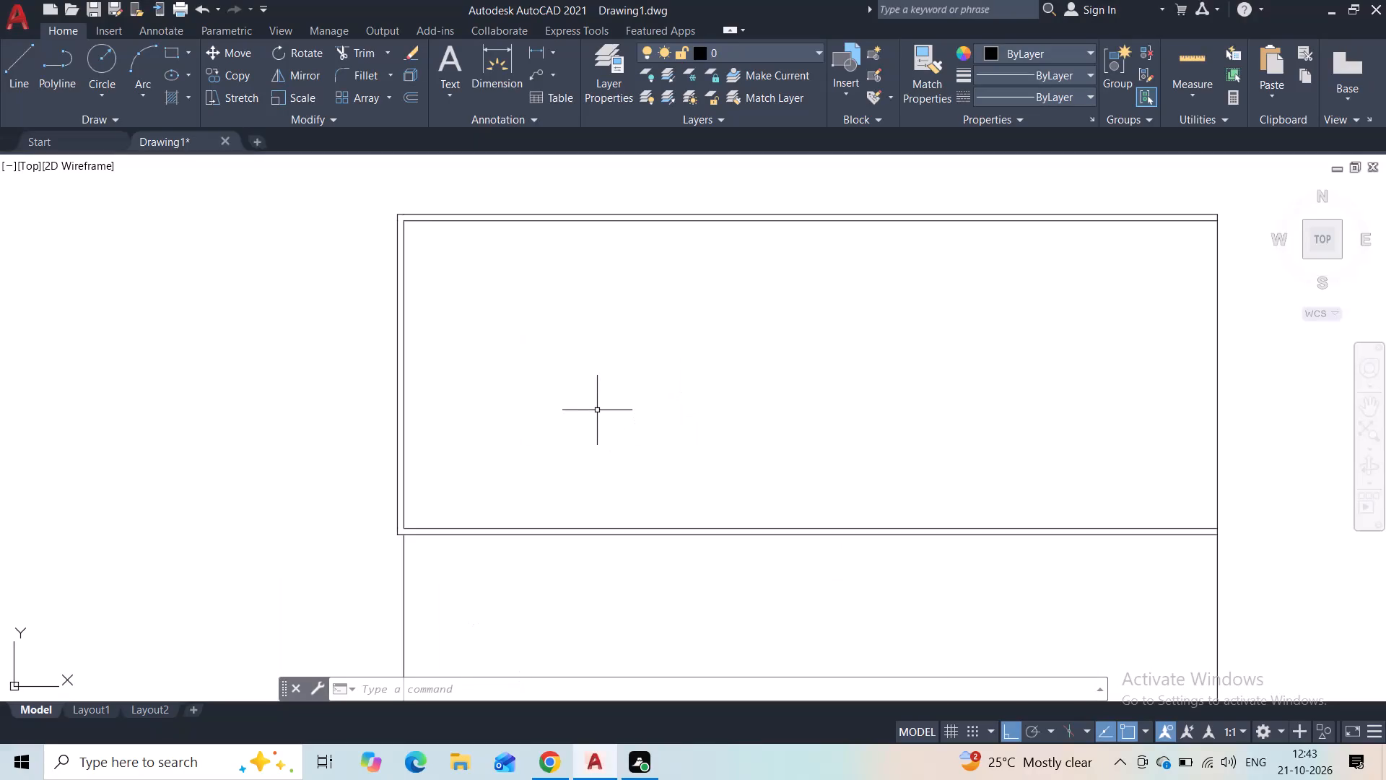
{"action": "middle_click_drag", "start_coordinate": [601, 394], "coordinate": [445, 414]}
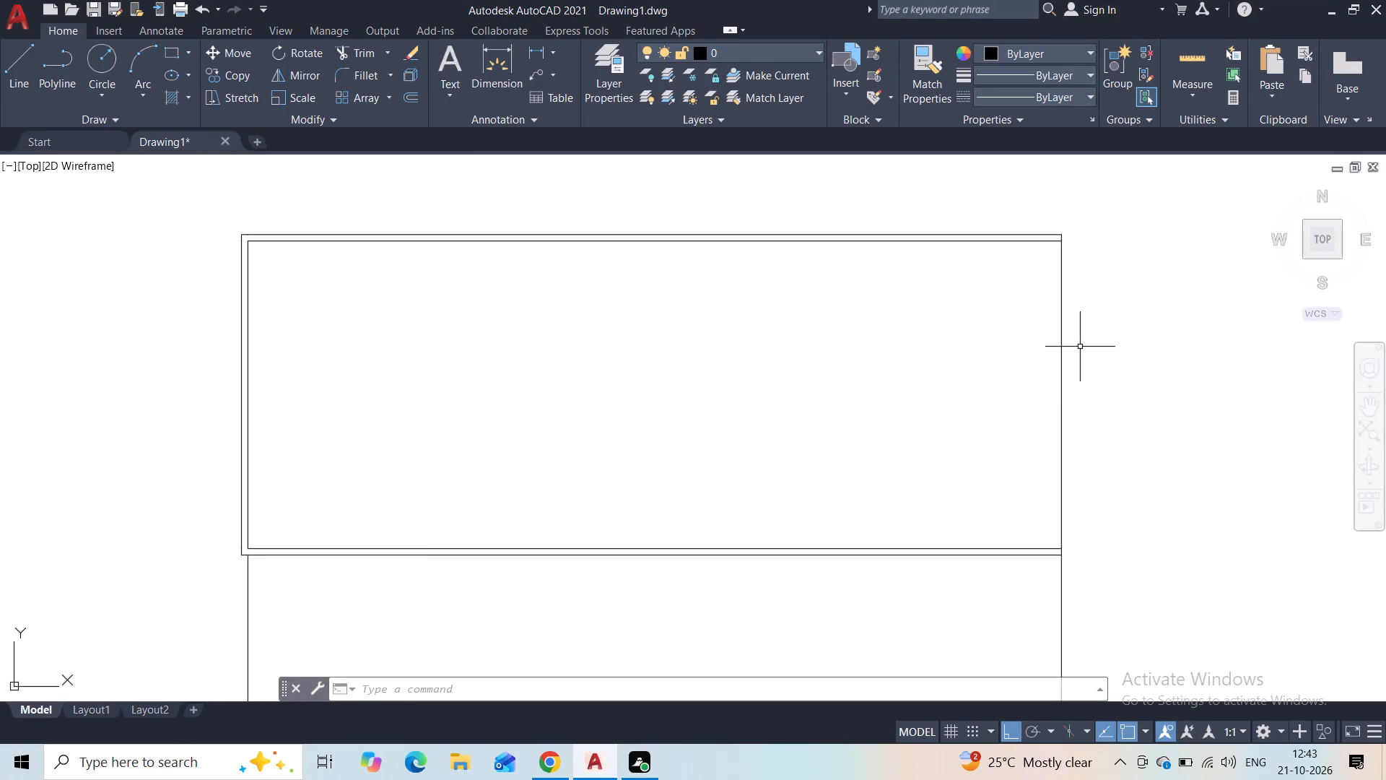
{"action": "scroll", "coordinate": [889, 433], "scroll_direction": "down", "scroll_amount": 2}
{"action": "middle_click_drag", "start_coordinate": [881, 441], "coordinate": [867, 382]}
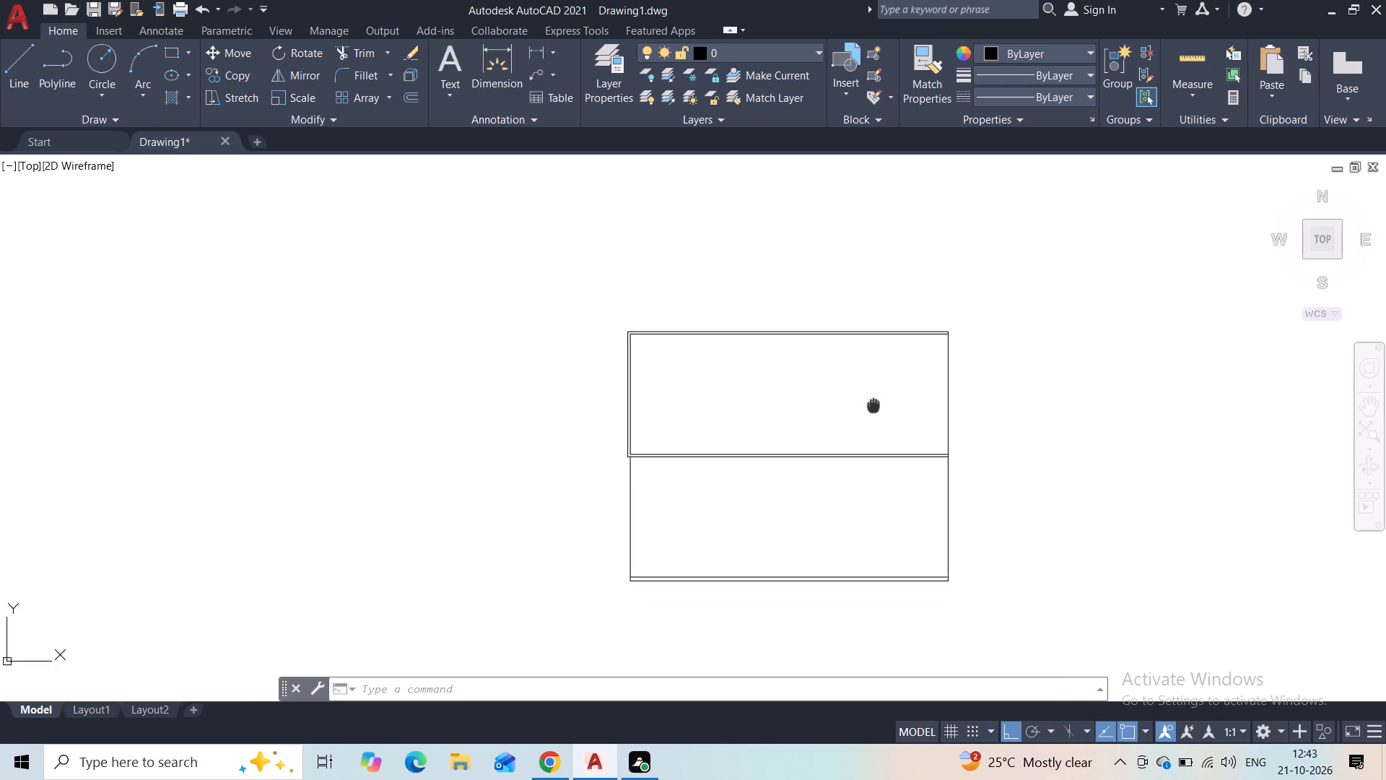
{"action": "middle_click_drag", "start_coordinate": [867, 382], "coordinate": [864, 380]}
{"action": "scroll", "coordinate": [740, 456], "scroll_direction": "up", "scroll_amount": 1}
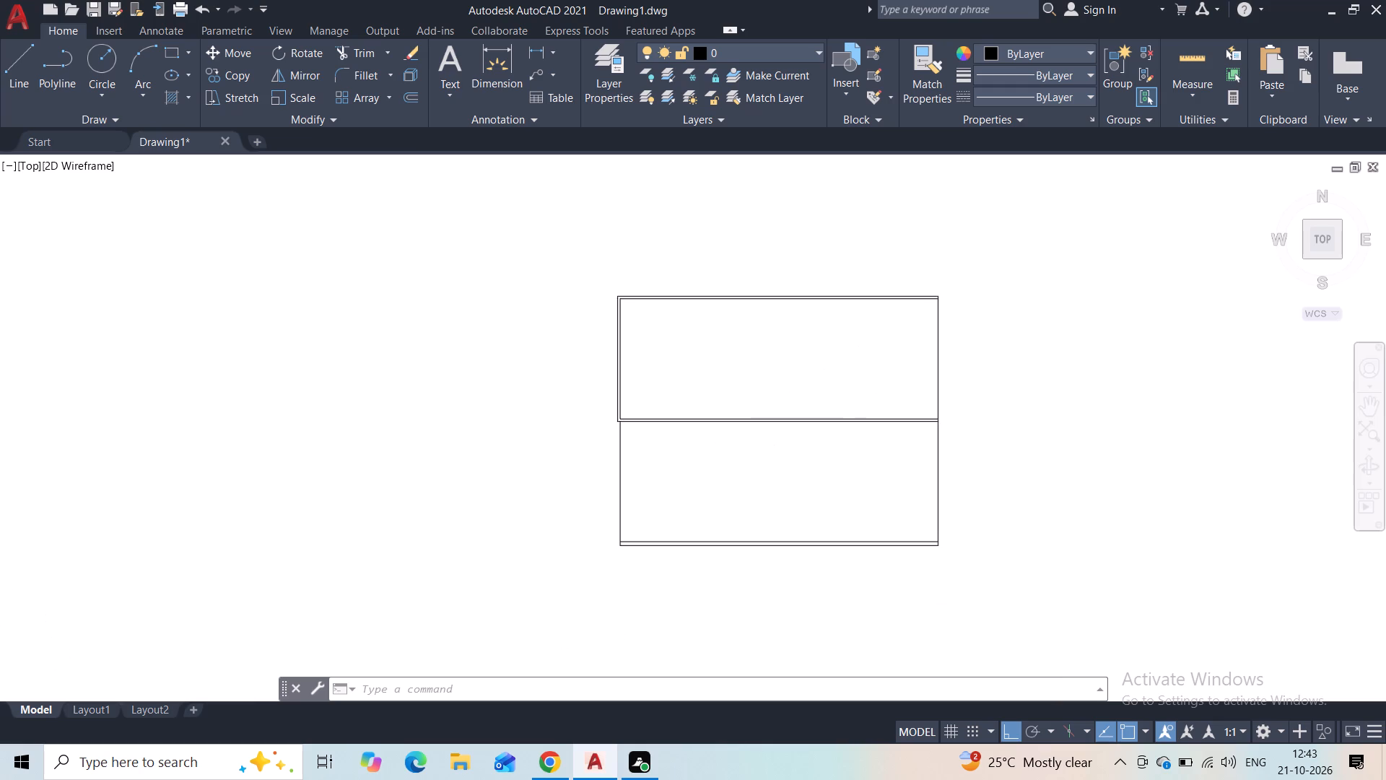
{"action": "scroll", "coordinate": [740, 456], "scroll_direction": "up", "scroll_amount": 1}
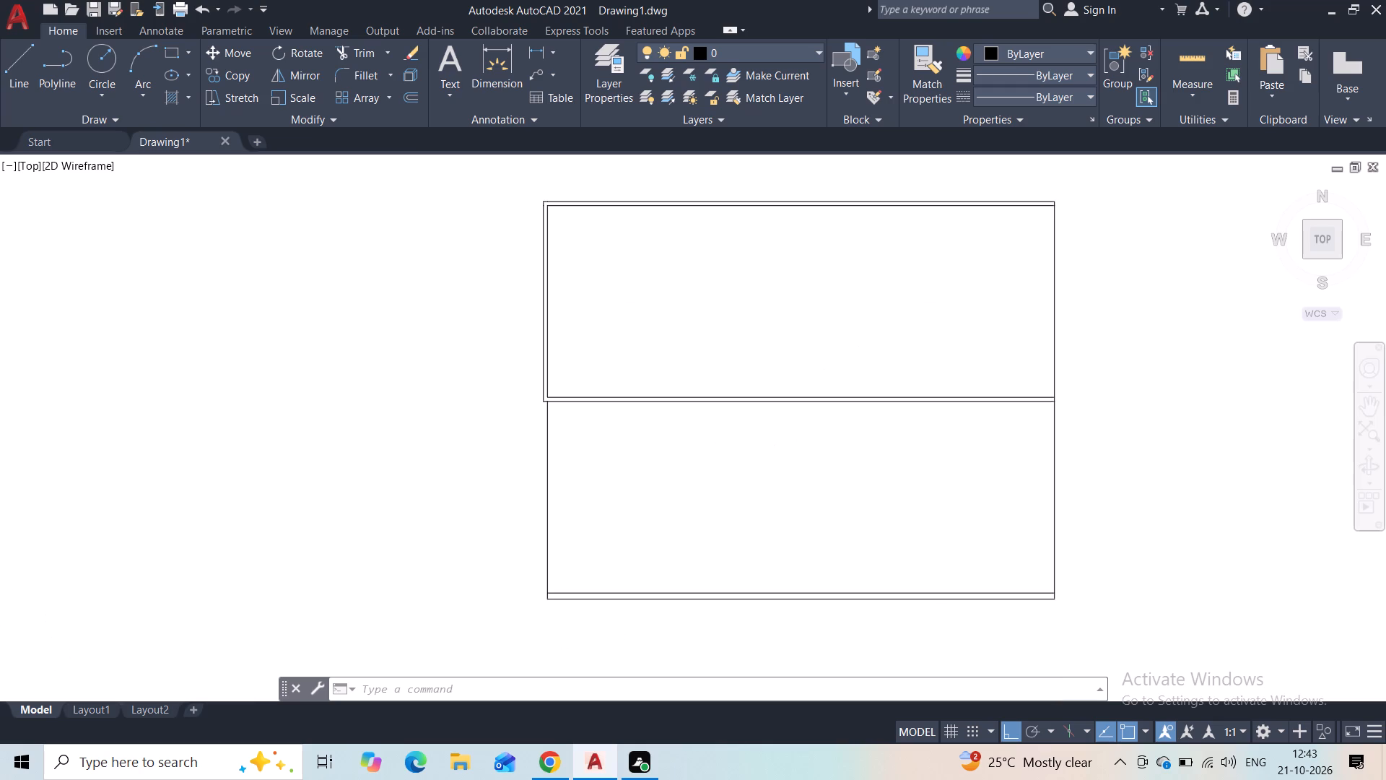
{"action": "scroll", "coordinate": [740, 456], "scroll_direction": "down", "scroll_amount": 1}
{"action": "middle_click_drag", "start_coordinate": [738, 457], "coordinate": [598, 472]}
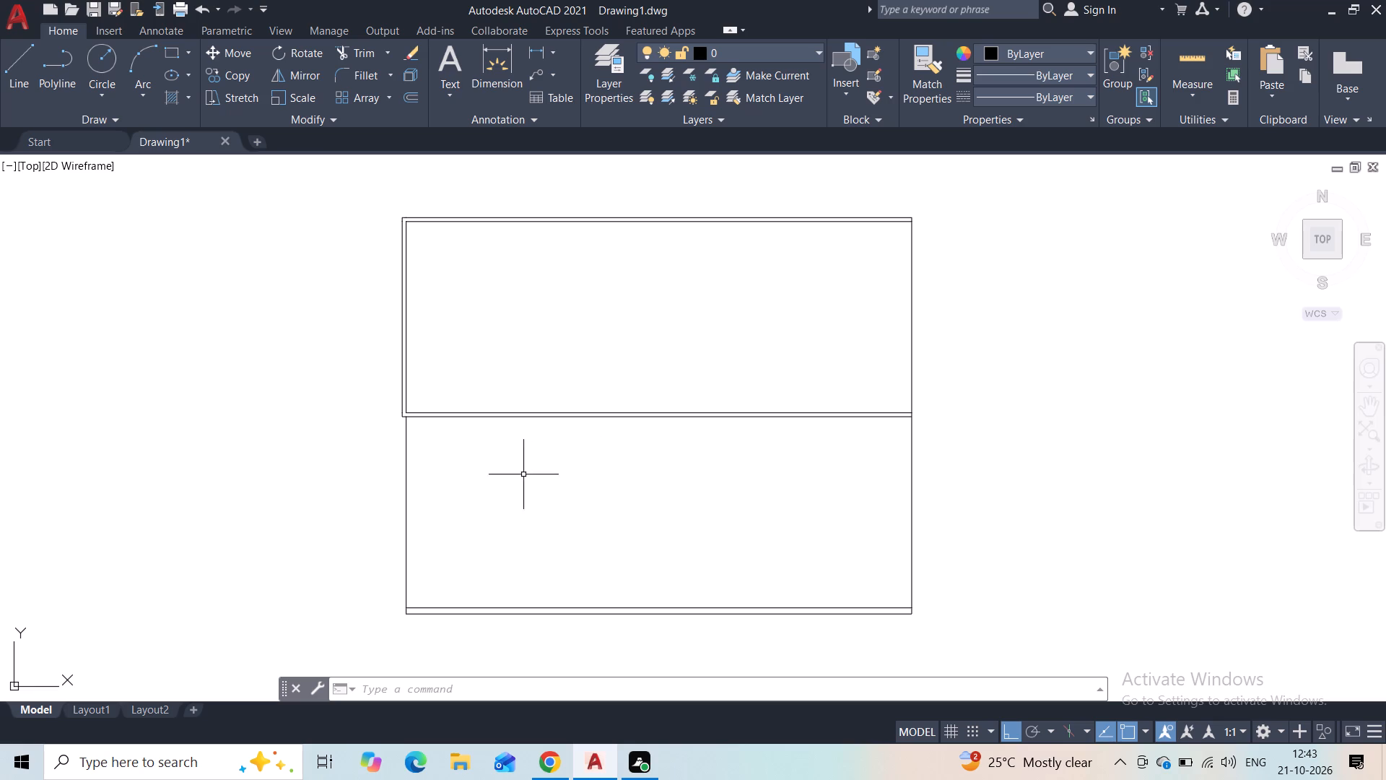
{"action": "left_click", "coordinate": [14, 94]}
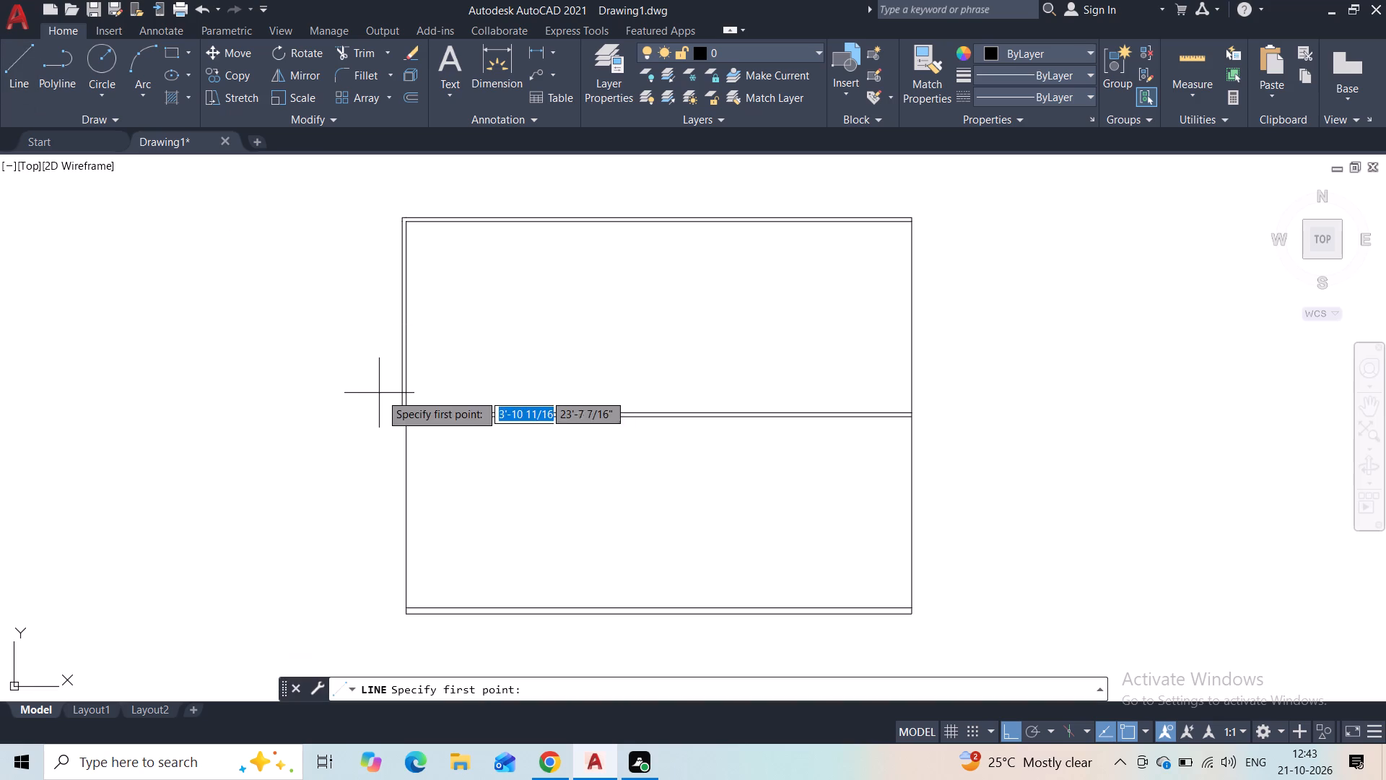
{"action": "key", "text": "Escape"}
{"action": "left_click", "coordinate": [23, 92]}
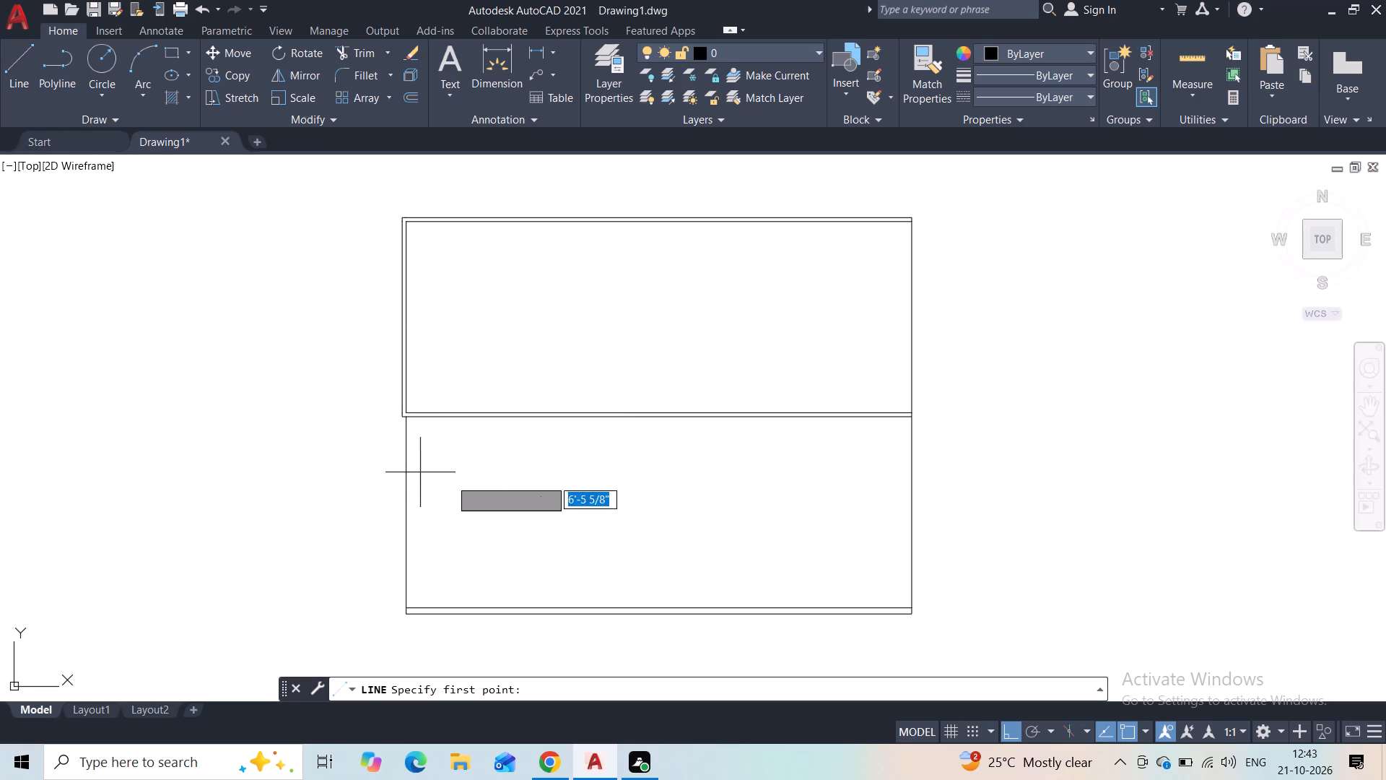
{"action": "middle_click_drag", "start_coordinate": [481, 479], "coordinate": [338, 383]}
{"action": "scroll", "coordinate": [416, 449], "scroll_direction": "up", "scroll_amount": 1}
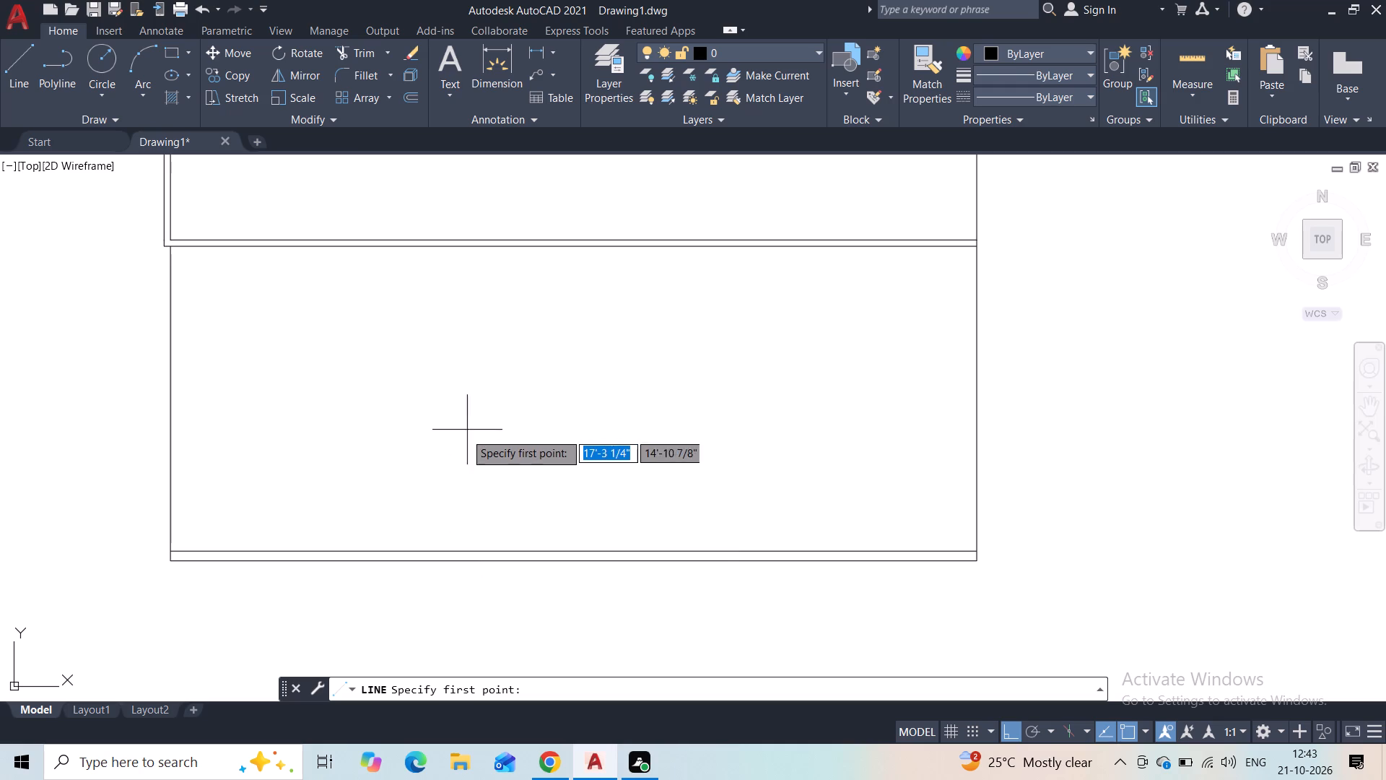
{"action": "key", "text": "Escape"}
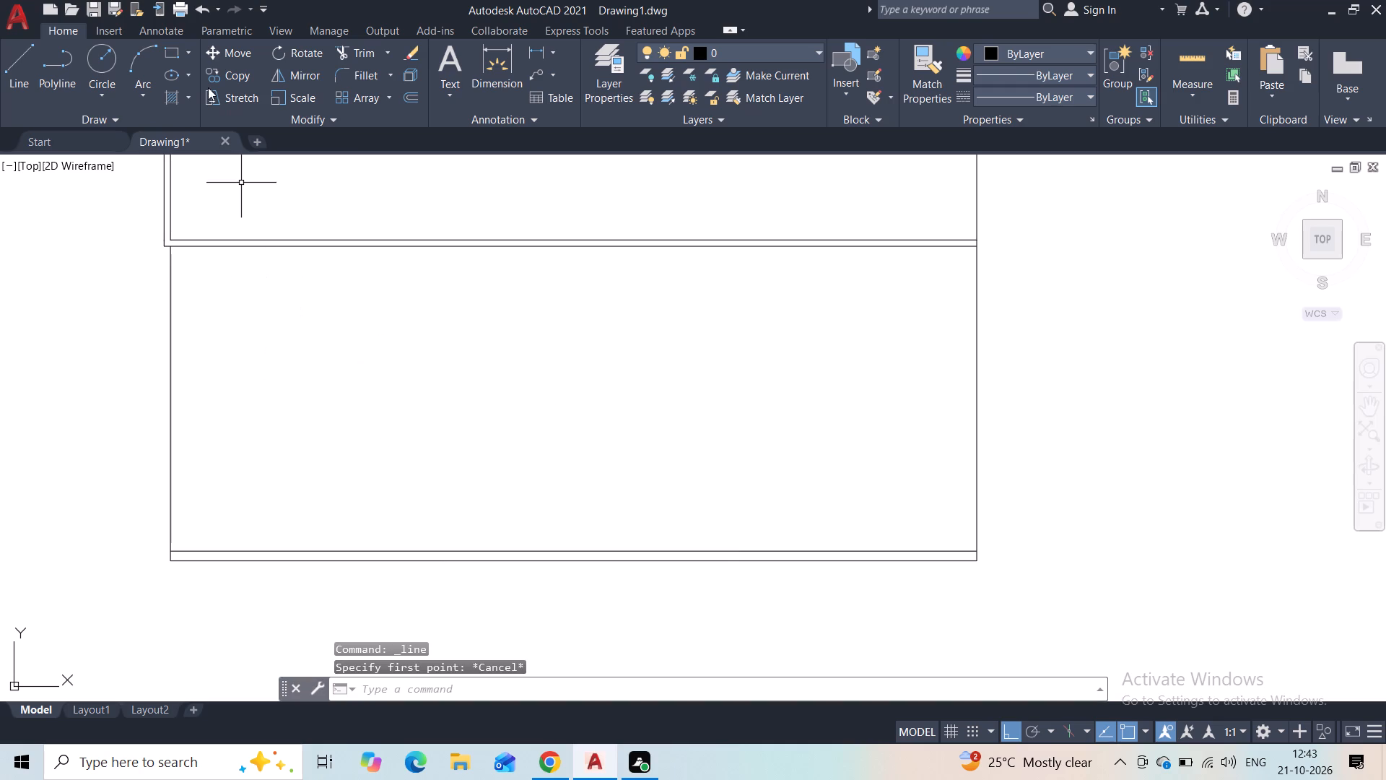
Draw a rectangle about 6'-9" wide and 3'-6" high inside the lower outline, near its upper-left corner.
{"action": "left_click", "coordinate": [162, 53]}
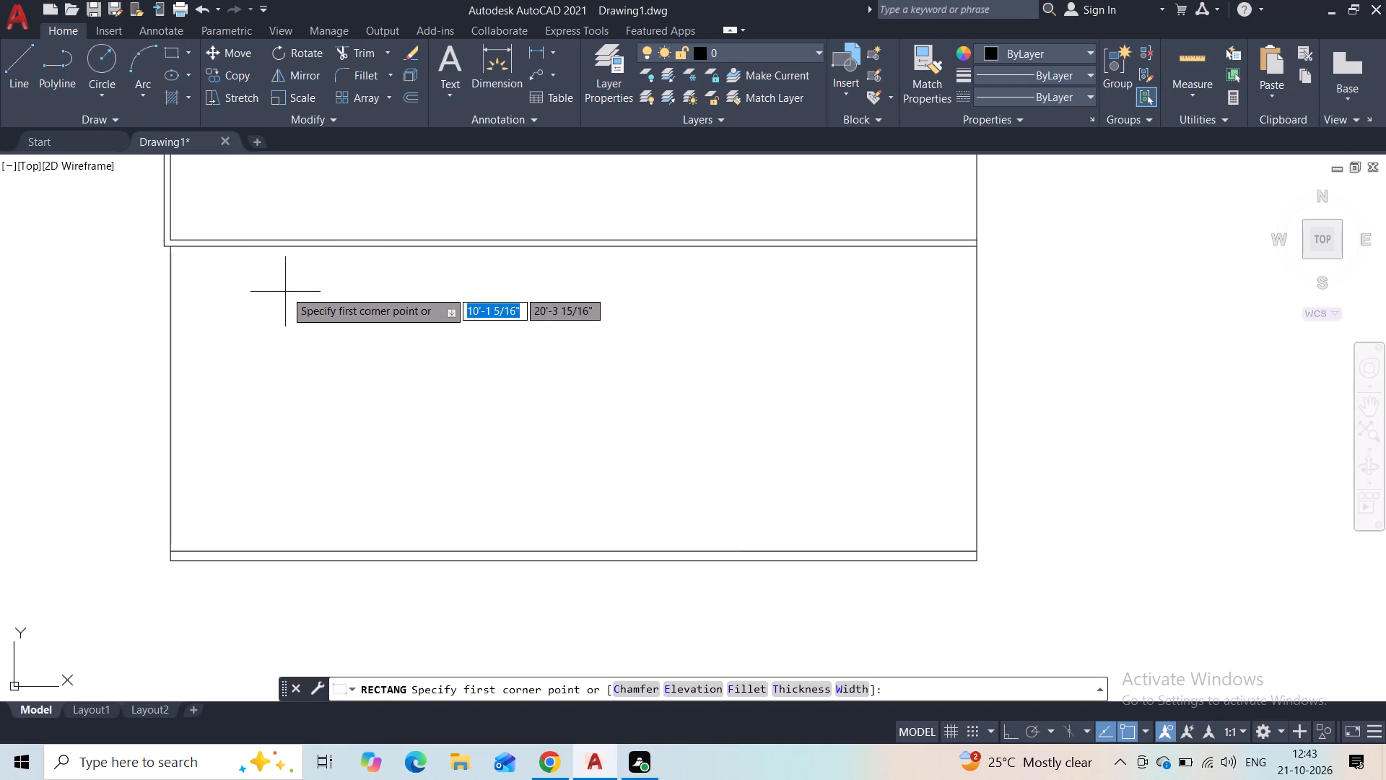
{"action": "left_click", "coordinate": [284, 289]}
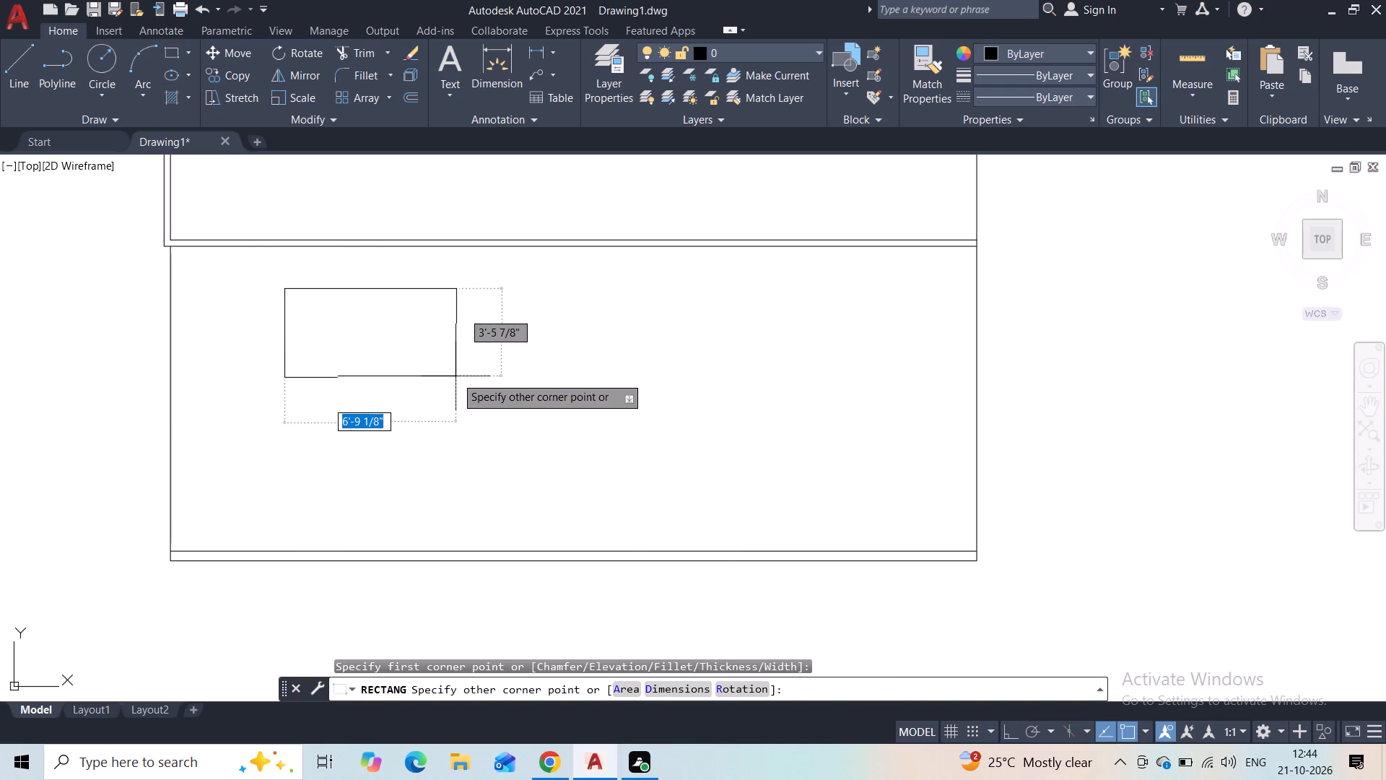
{"action": "left_click", "coordinate": [456, 376]}
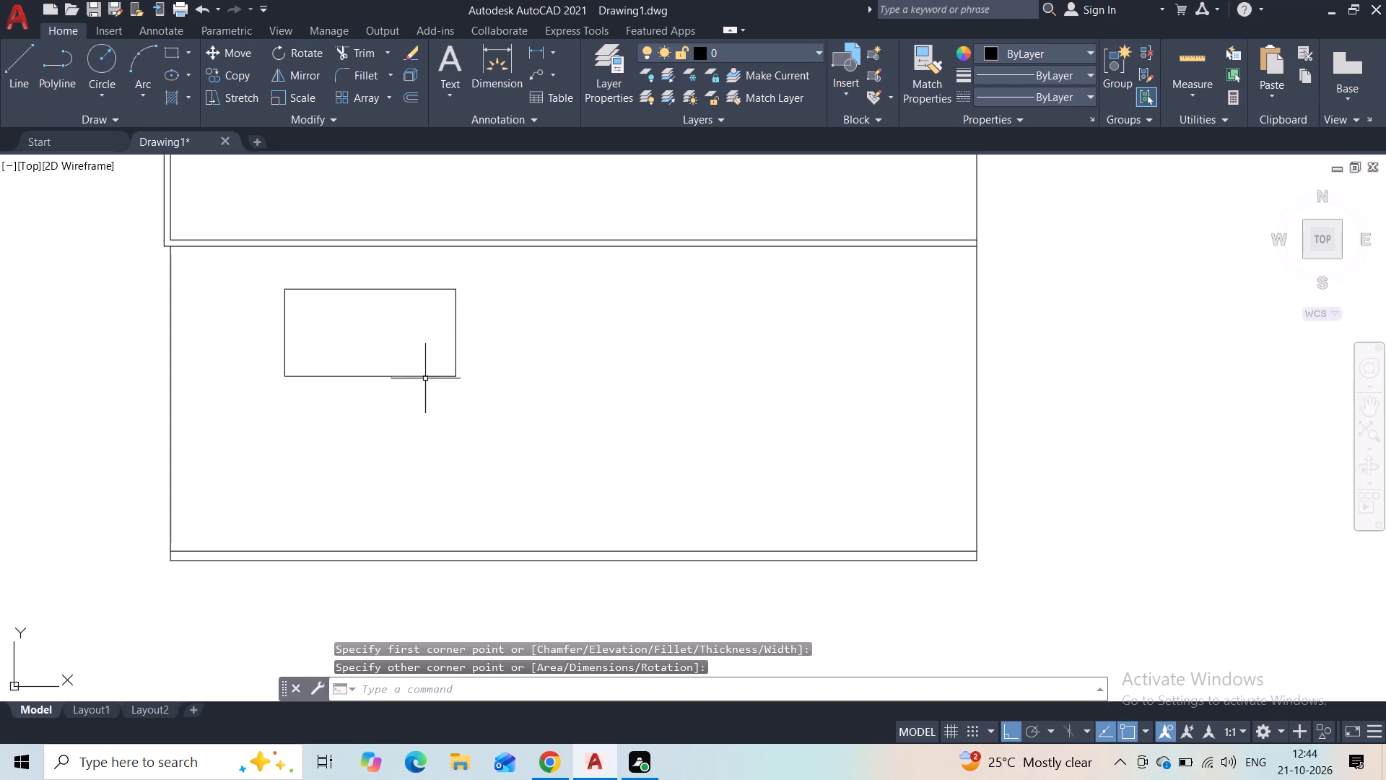
Draw a smaller, nearly square rectangle inside the left half of the new rectangle, leaving a narrow margin around its outer sides.
{"action": "left_click", "coordinate": [174, 55]}
{"action": "scroll", "coordinate": [309, 312], "scroll_direction": "up", "scroll_amount": 1}
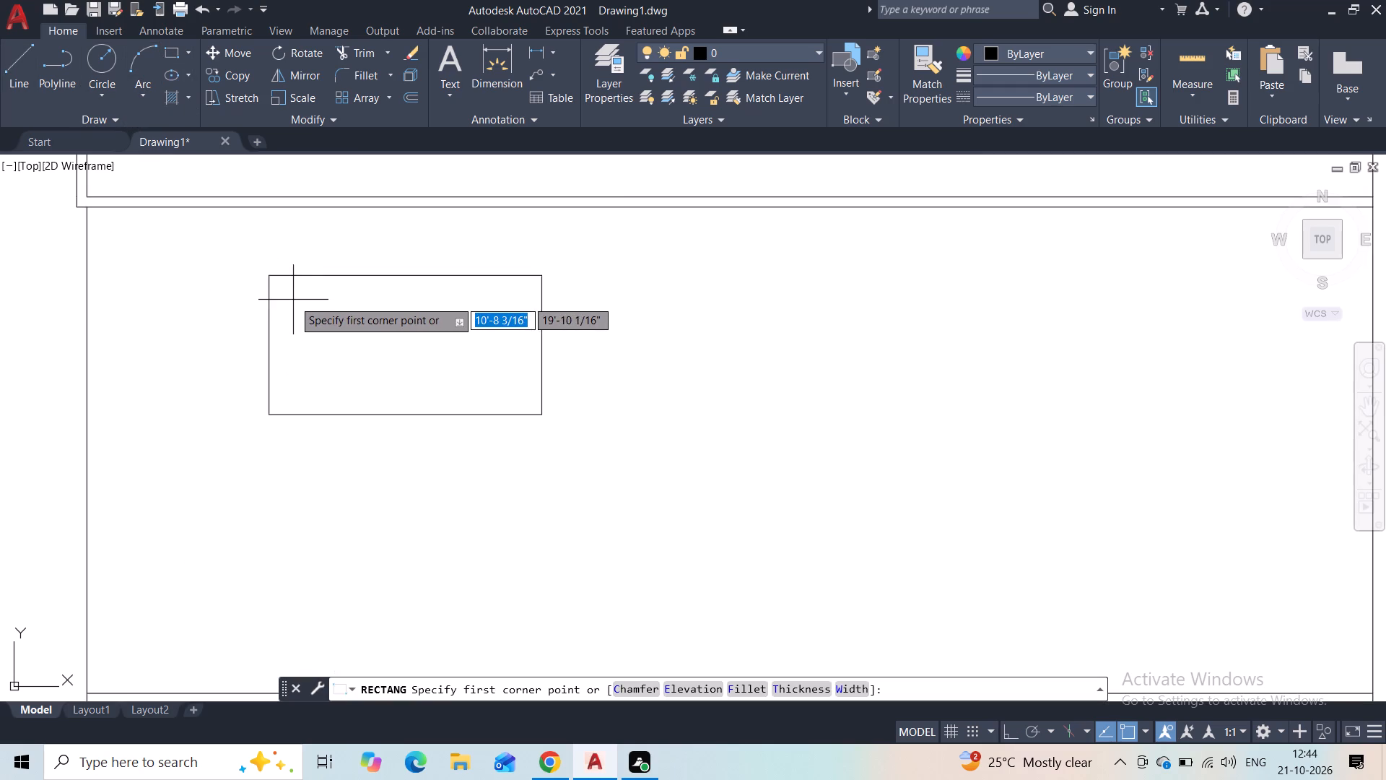
{"action": "scroll", "coordinate": [293, 300], "scroll_direction": "up", "scroll_amount": 1}
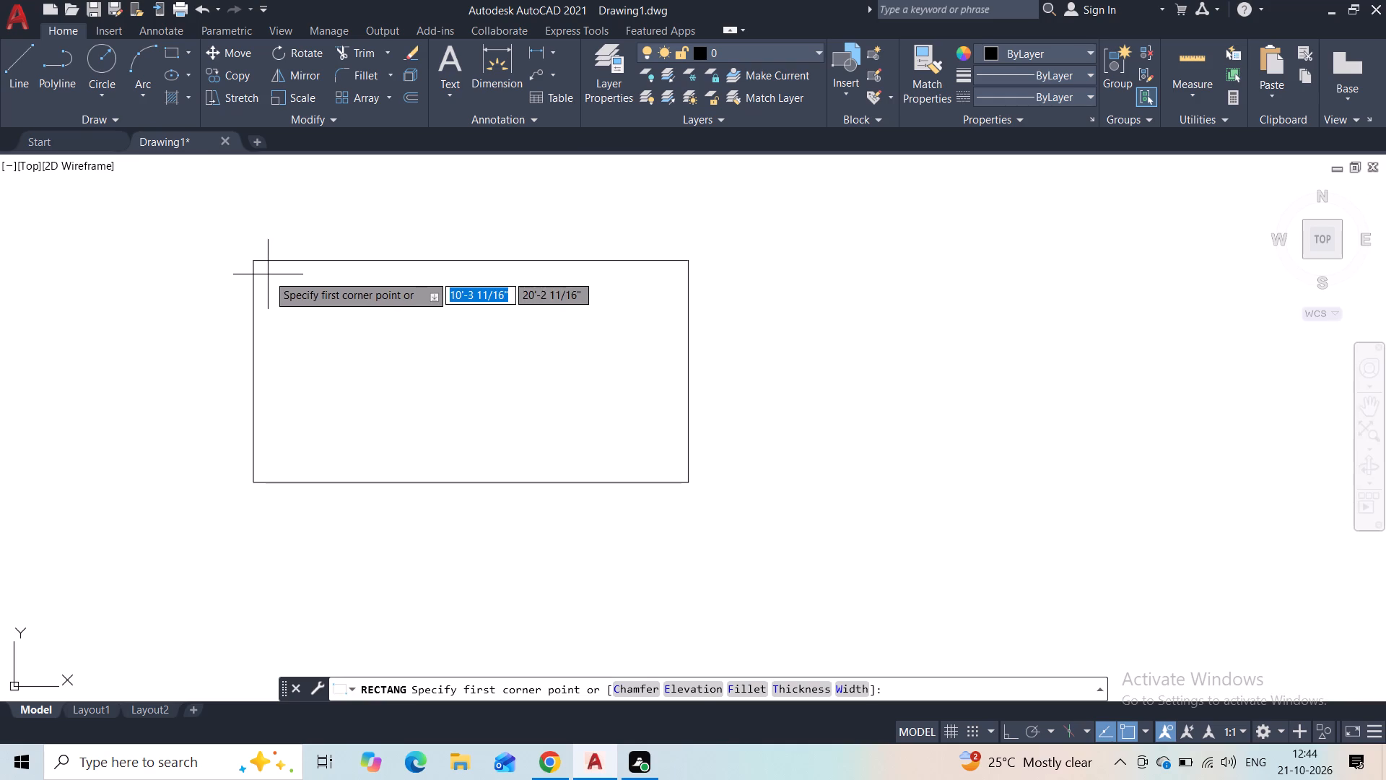
{"action": "left_click", "coordinate": [268, 274]}
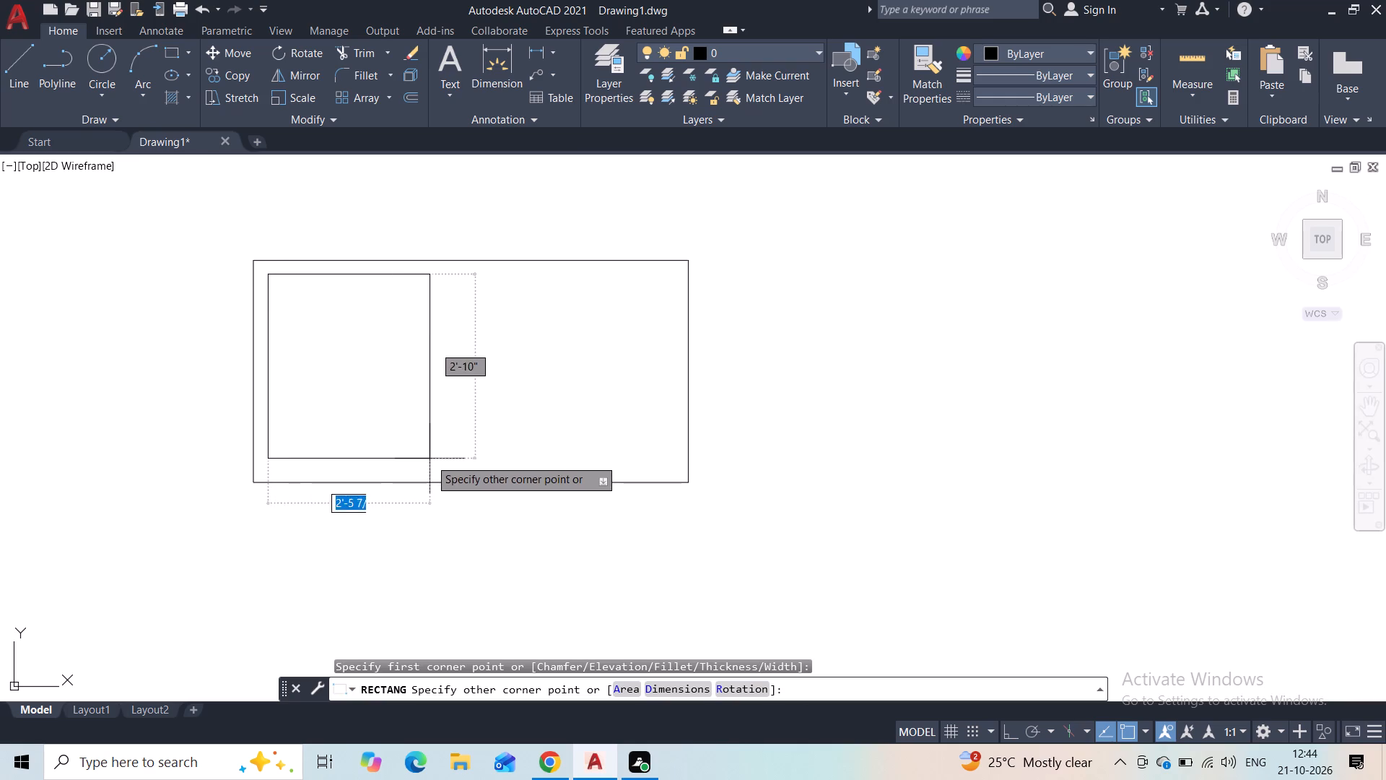
{"action": "left_click", "coordinate": [475, 473]}
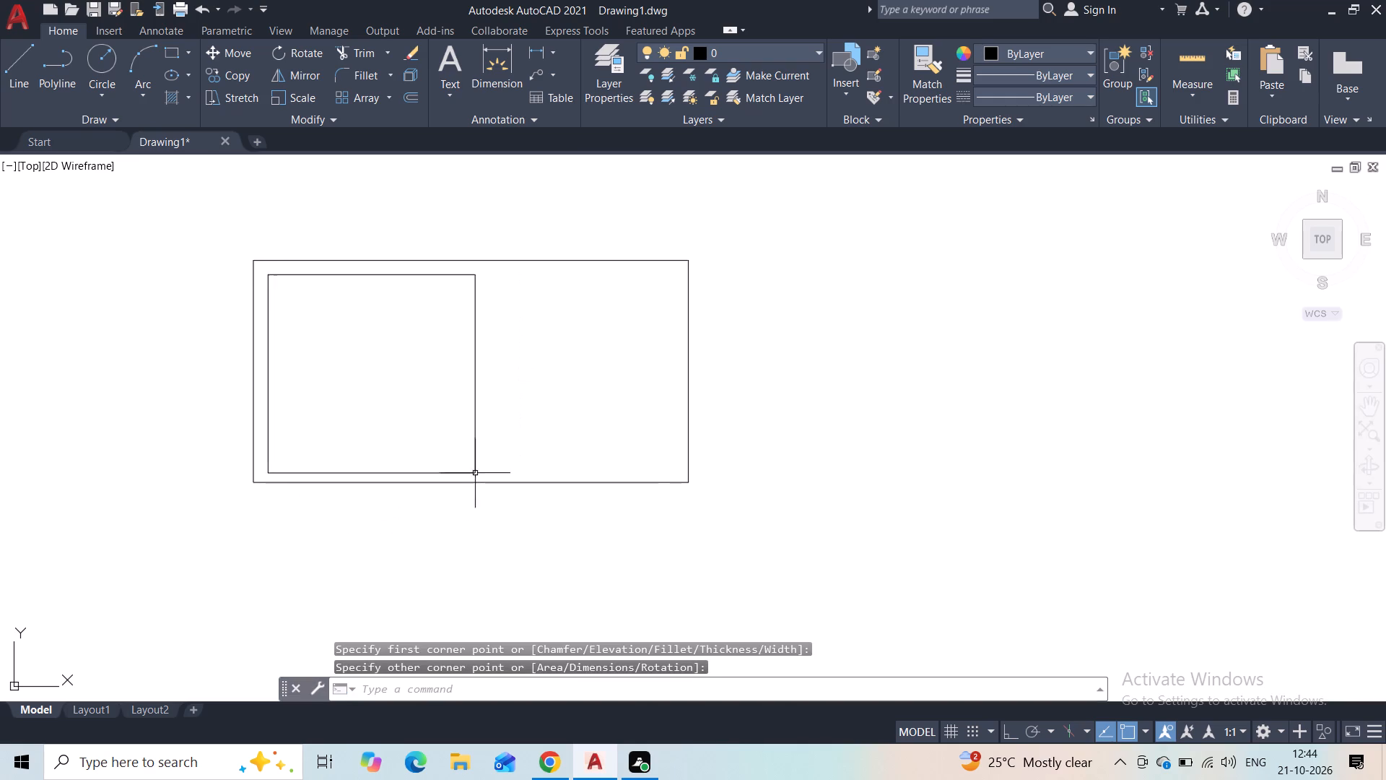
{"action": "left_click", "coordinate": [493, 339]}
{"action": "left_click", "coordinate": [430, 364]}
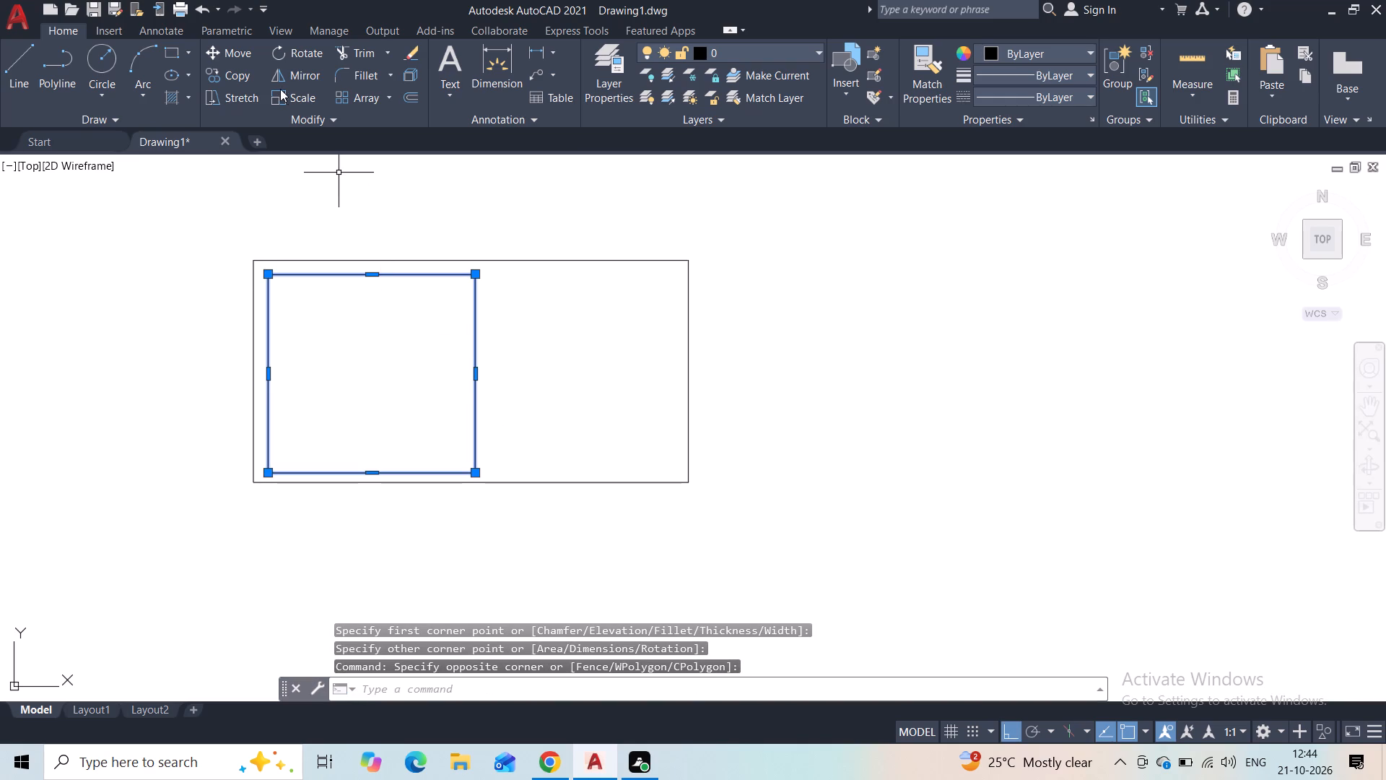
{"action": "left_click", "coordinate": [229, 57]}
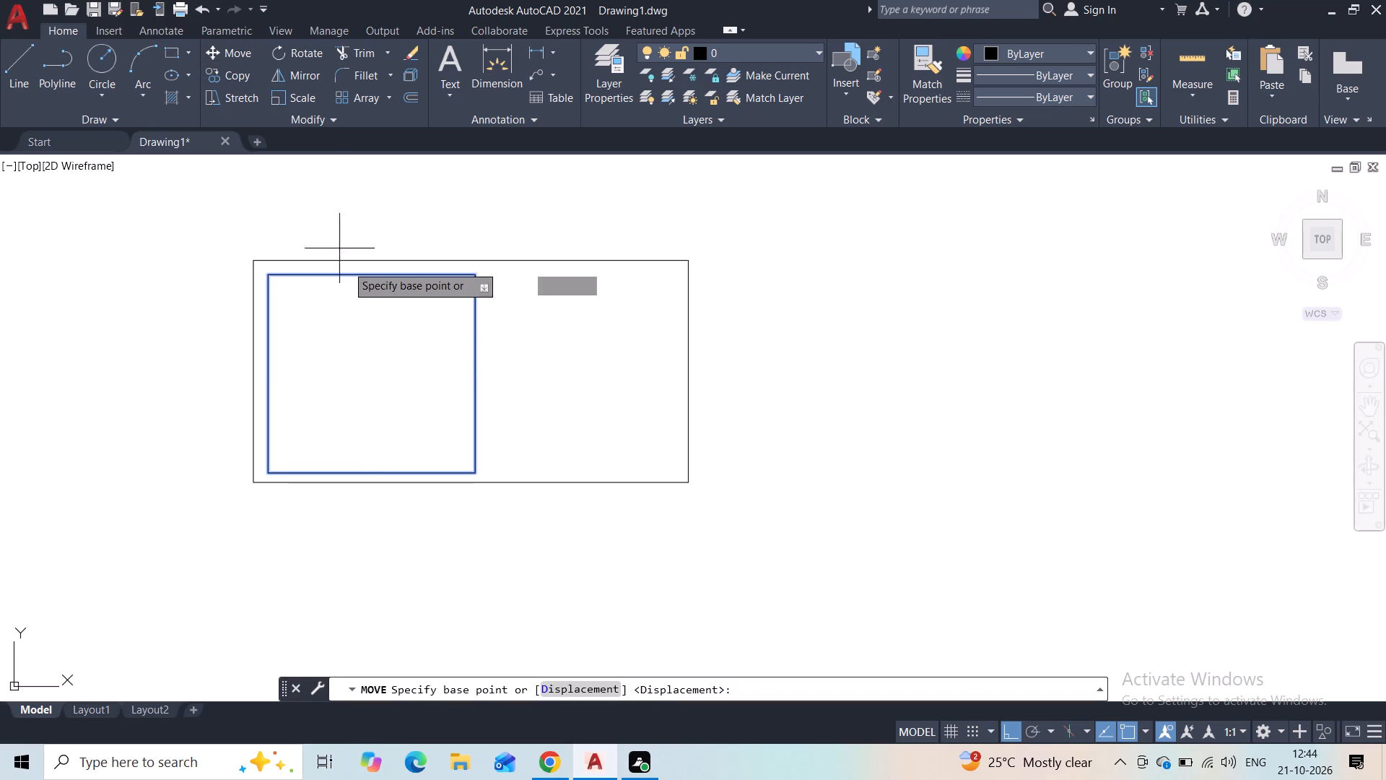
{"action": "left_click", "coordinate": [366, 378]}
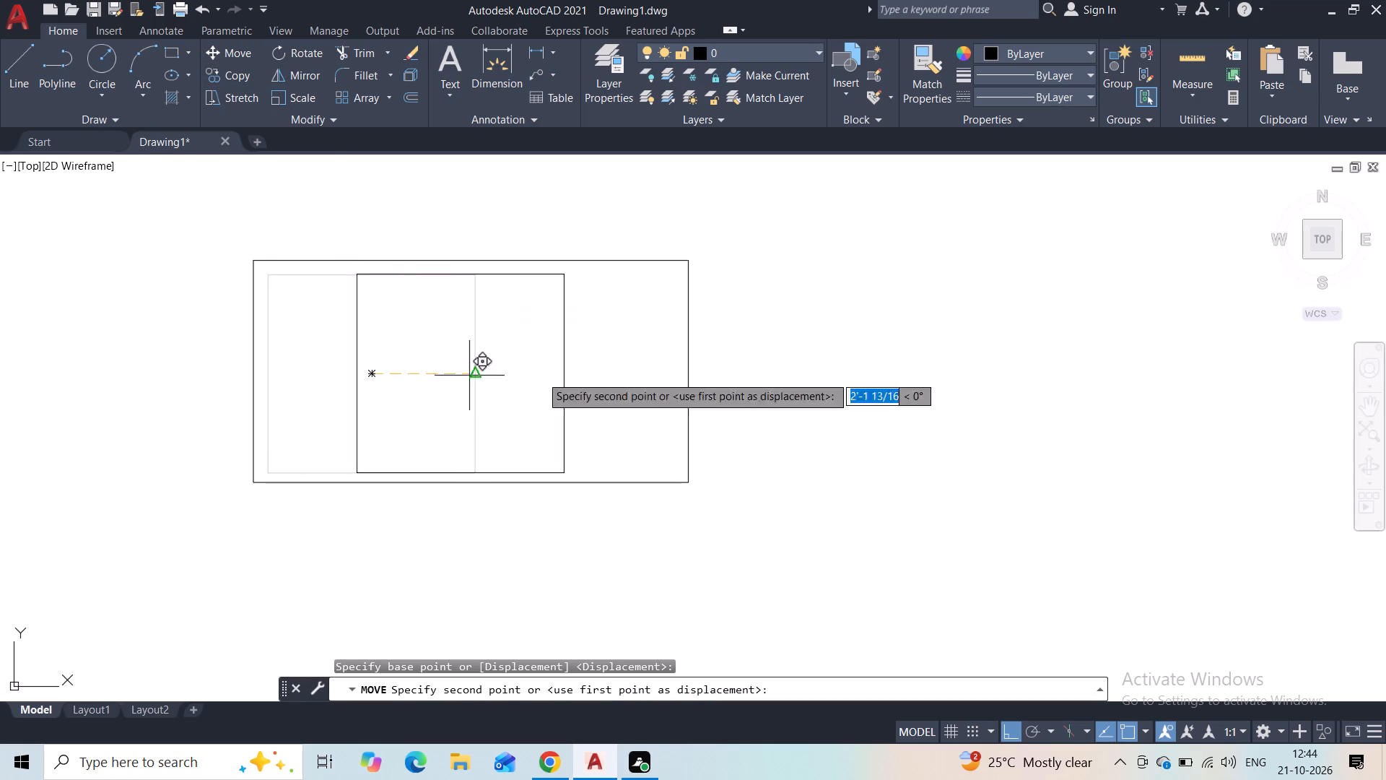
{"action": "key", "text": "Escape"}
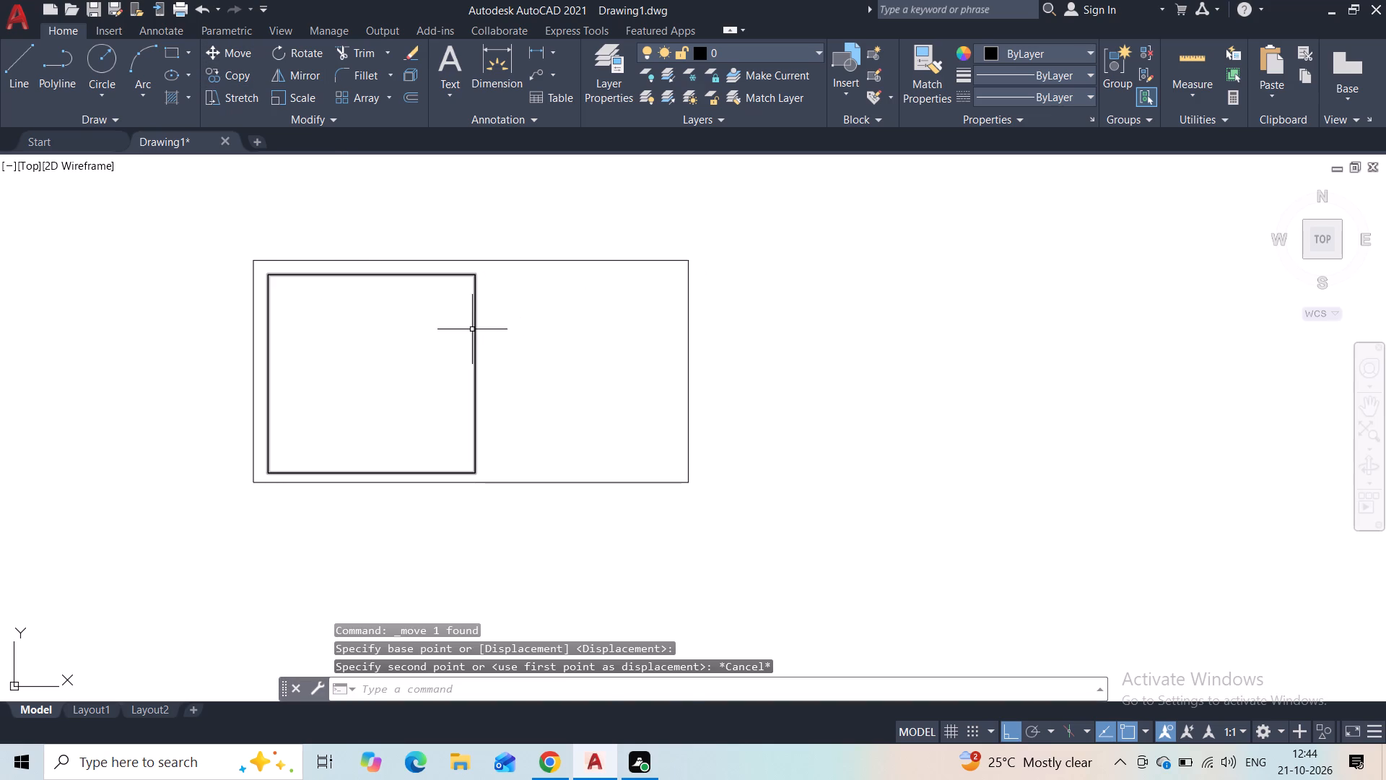
Stretch the inner panel rectangle's right edge inward by about 2 11/16" to narrow it.
{"action": "left_click", "coordinate": [468, 331]}
{"action": "double_click", "coordinate": [489, 350]}
{"action": "left_click", "coordinate": [468, 355]}
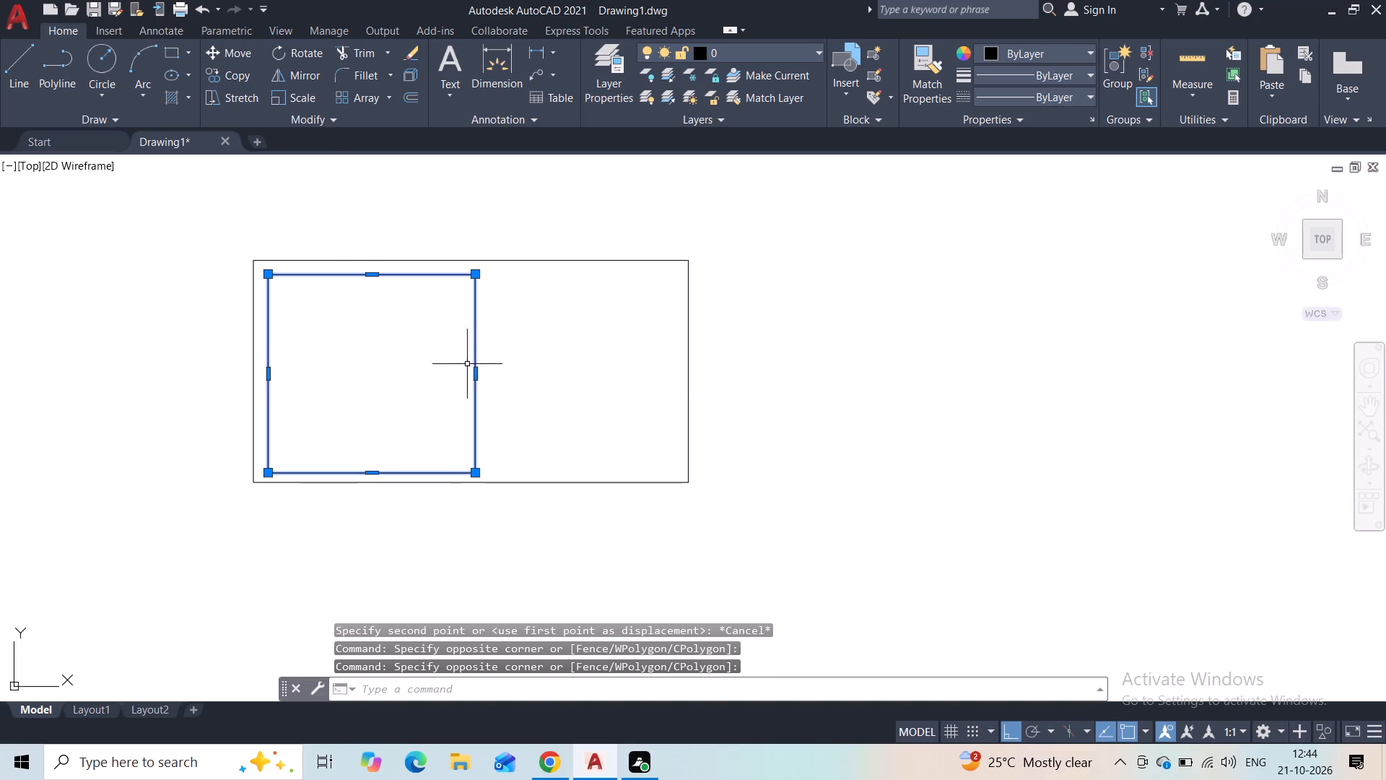
{"action": "left_click", "coordinate": [475, 373]}
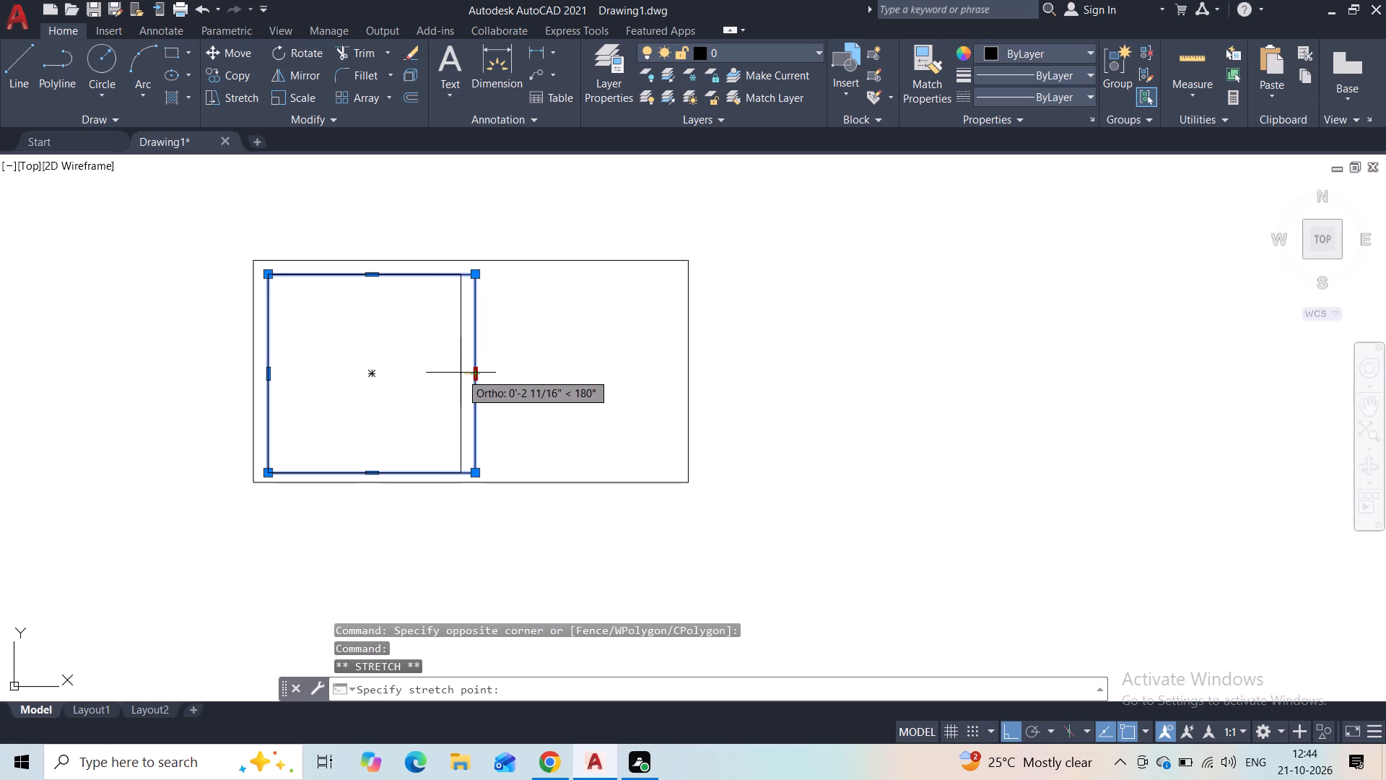
{"action": "left_click", "coordinate": [461, 373]}
{"action": "key", "text": "Escape"}
Copy the inner panel rectangle about 3'-3" horizontally to the right so it fills the other half of the frame.
{"action": "left_click", "coordinate": [474, 319]}
{"action": "left_click", "coordinate": [408, 356]}
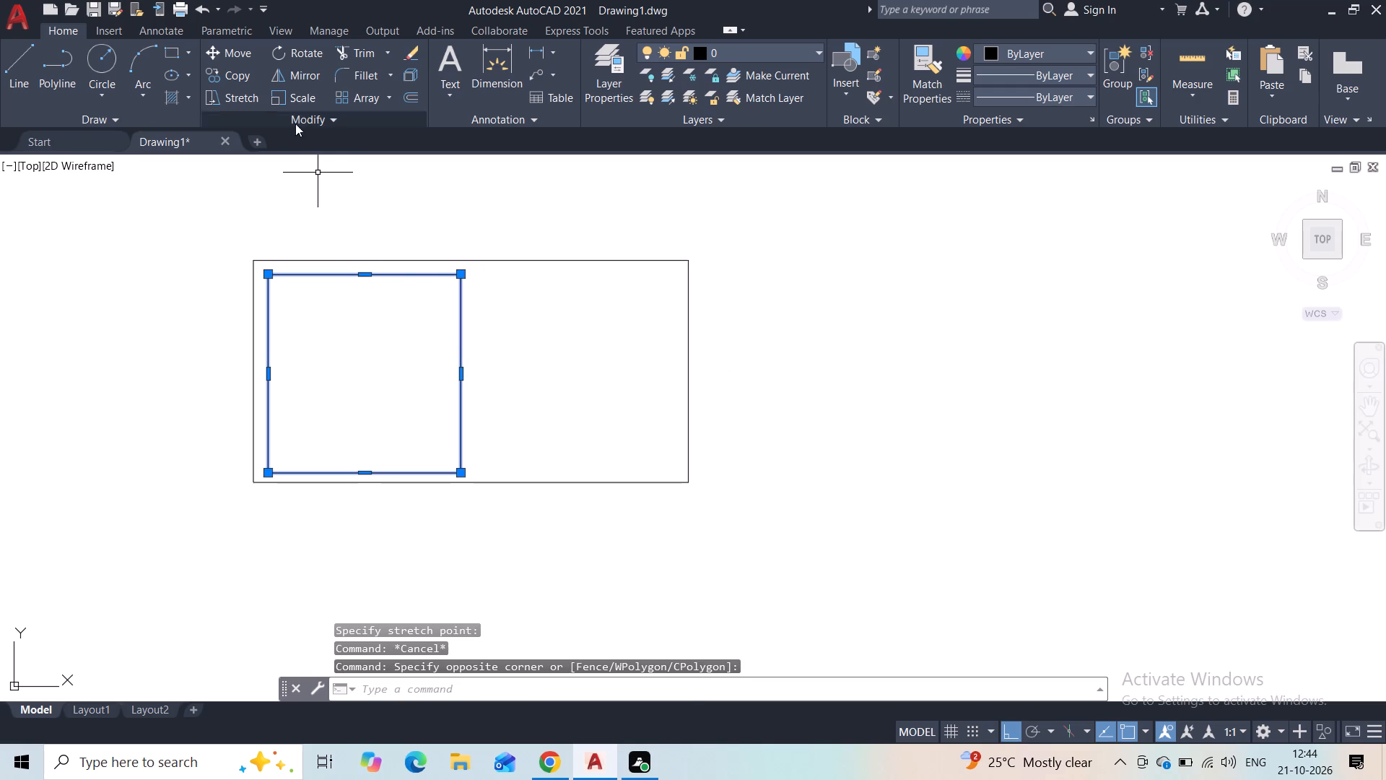
{"action": "left_click", "coordinate": [232, 68]}
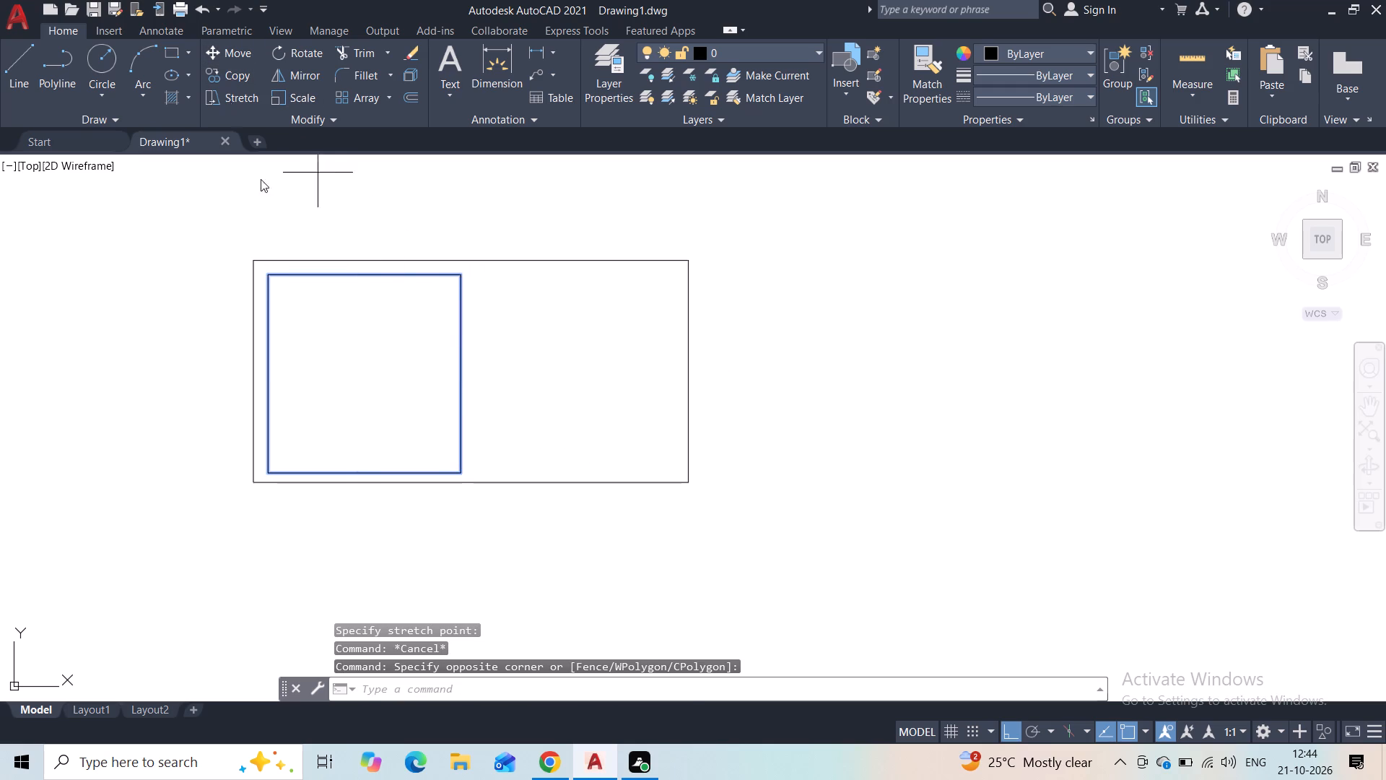
{"action": "left_click", "coordinate": [363, 370]}
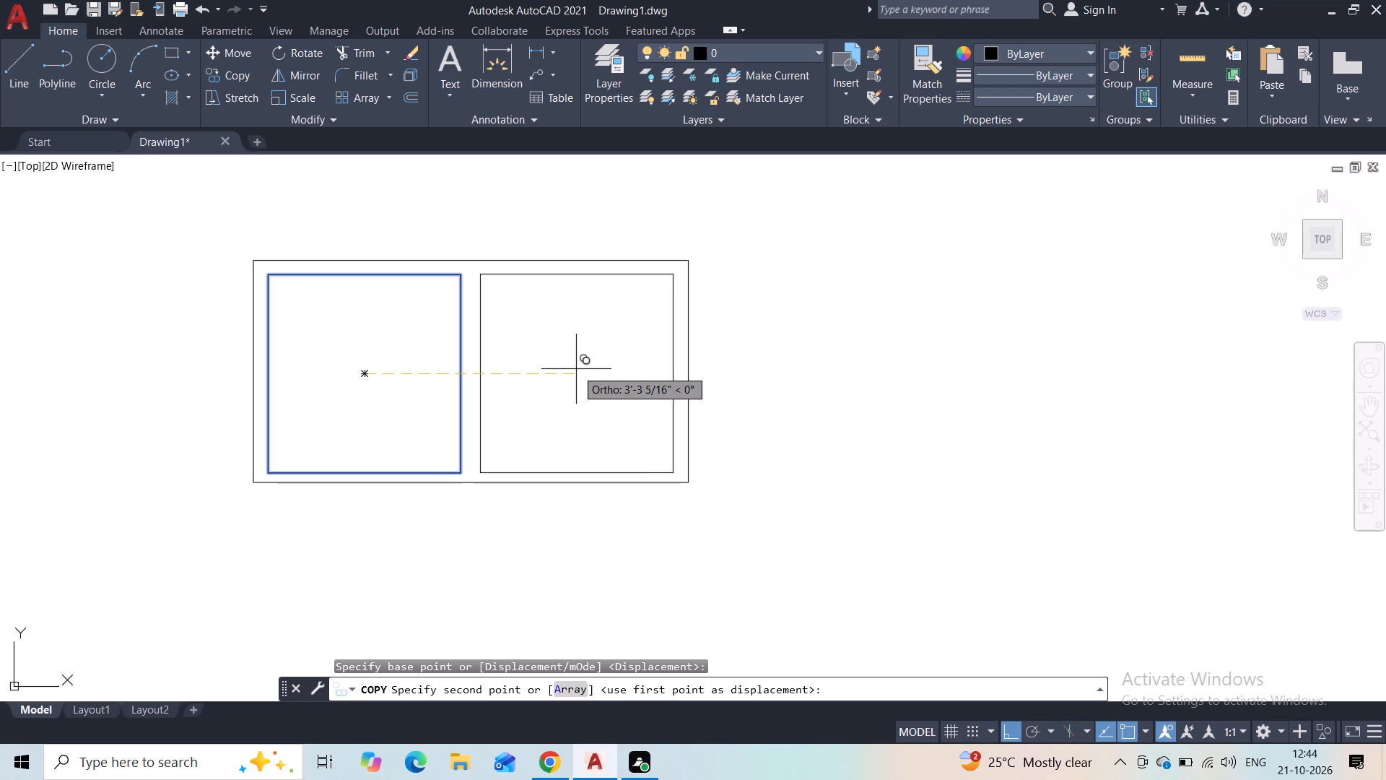
{"action": "left_click", "coordinate": [576, 369]}
{"action": "key", "text": "Escape"}
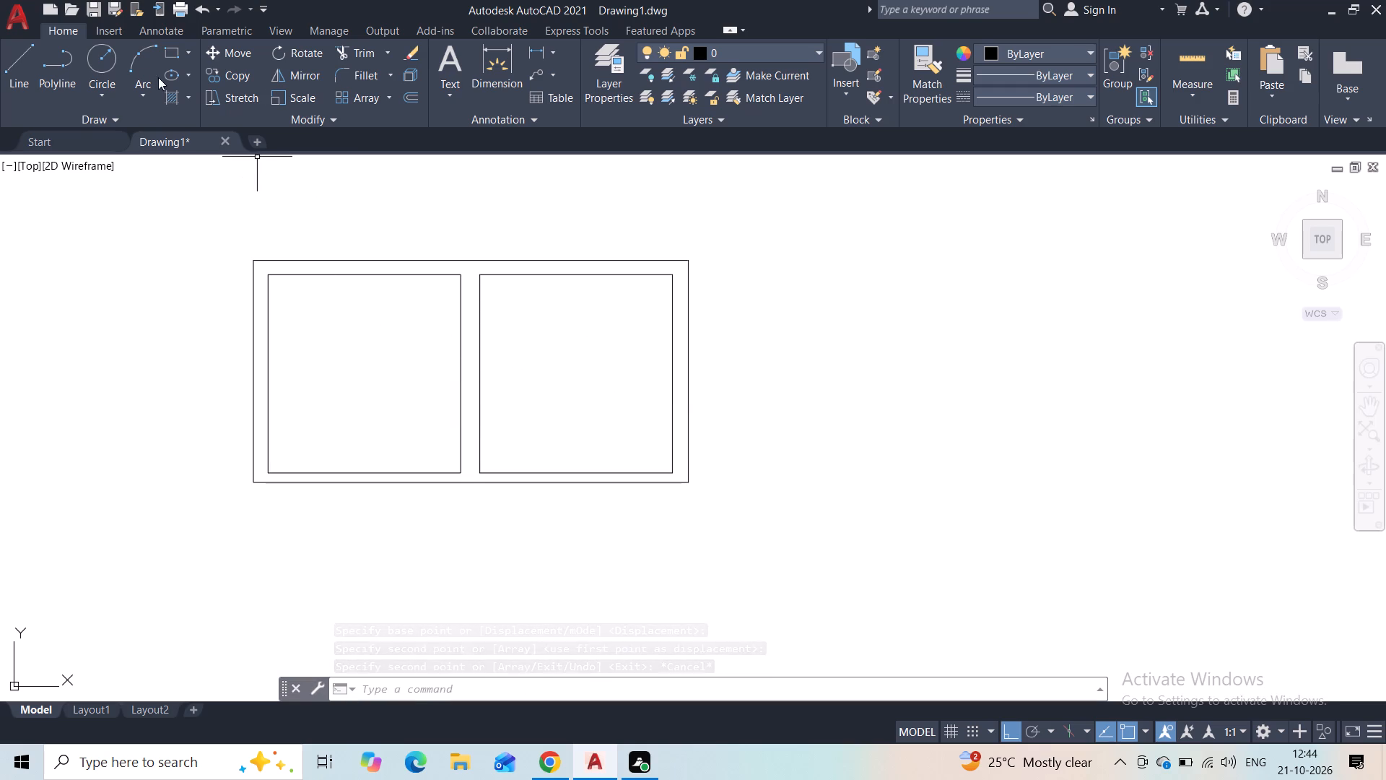
Draw a thin vertical handle rectangle about 7" high inside the left panel, close to its right edge.
{"action": "left_click", "coordinate": [170, 50]}
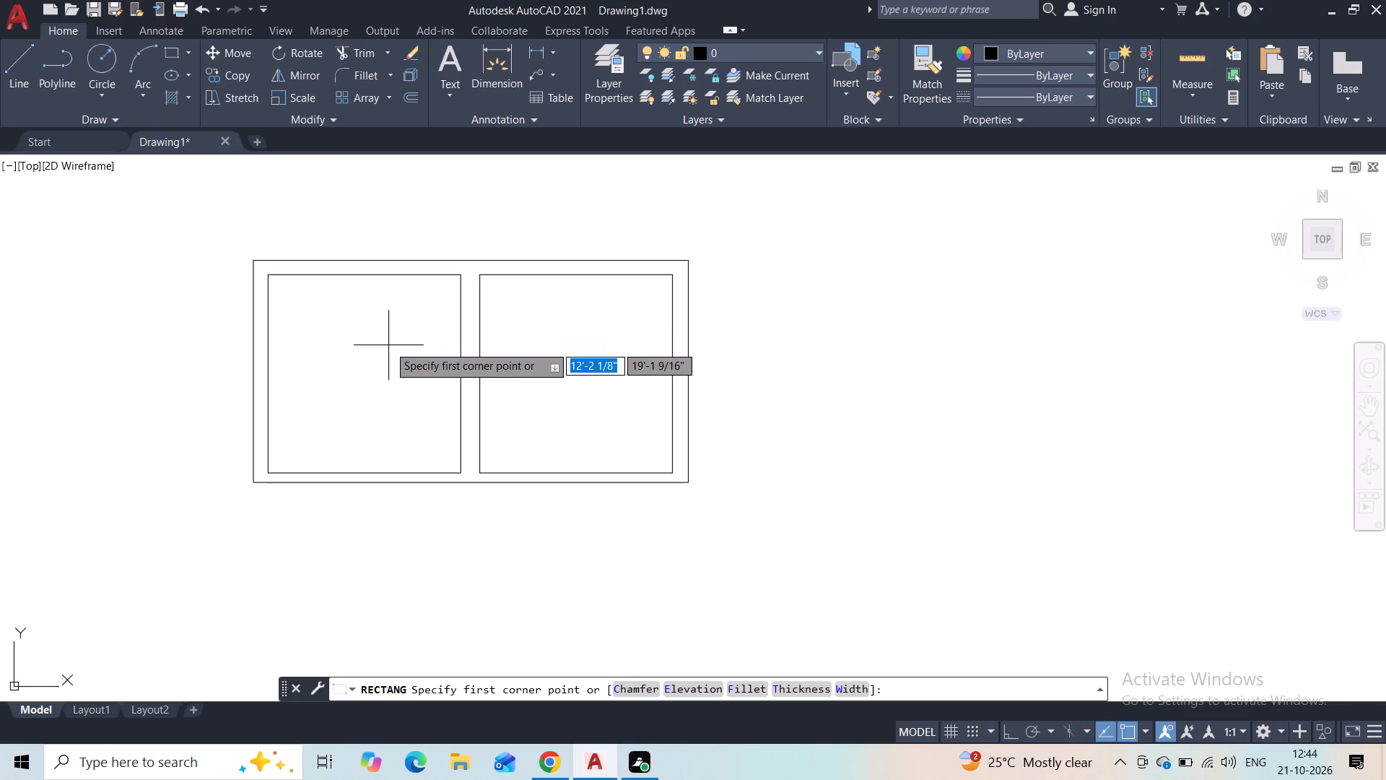
{"action": "scroll", "coordinate": [451, 369], "scroll_direction": "up", "scroll_amount": 3}
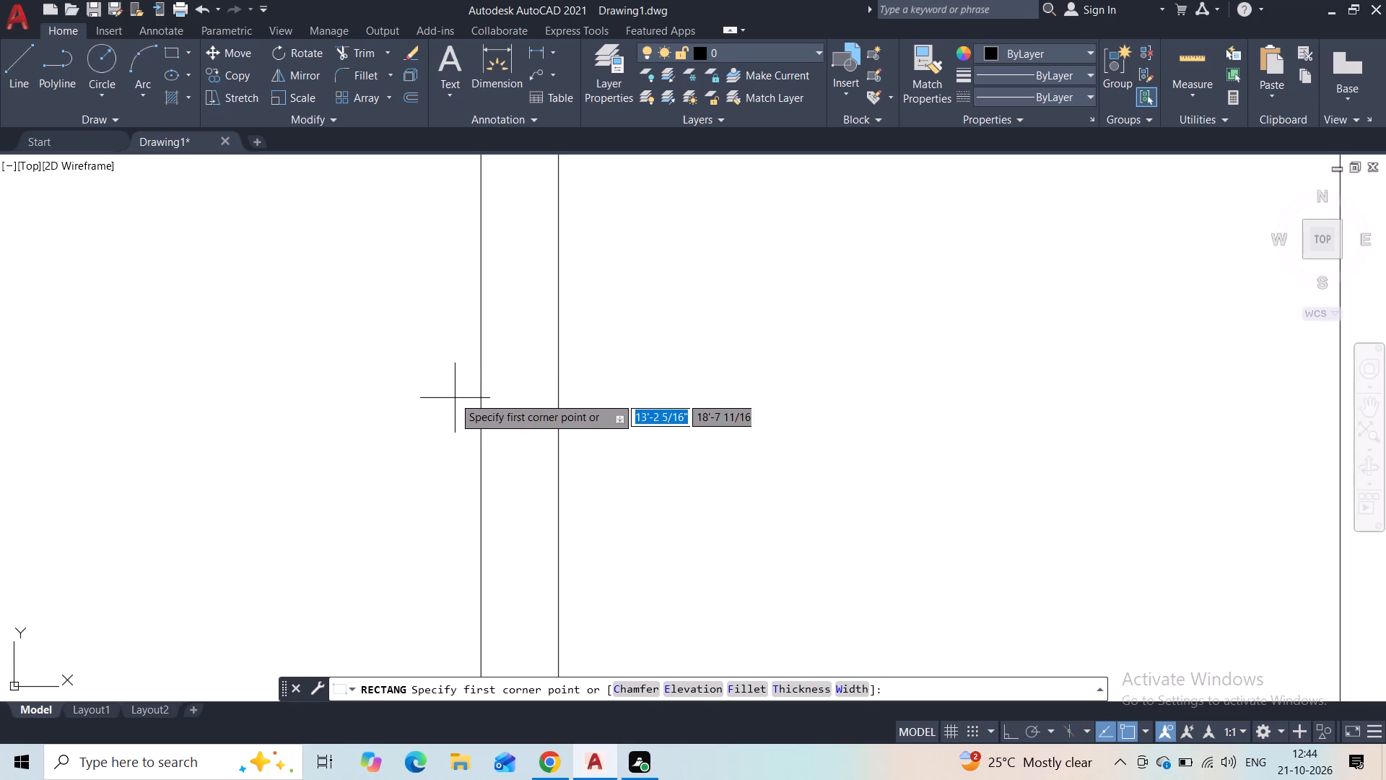
{"action": "left_click", "coordinate": [448, 369]}
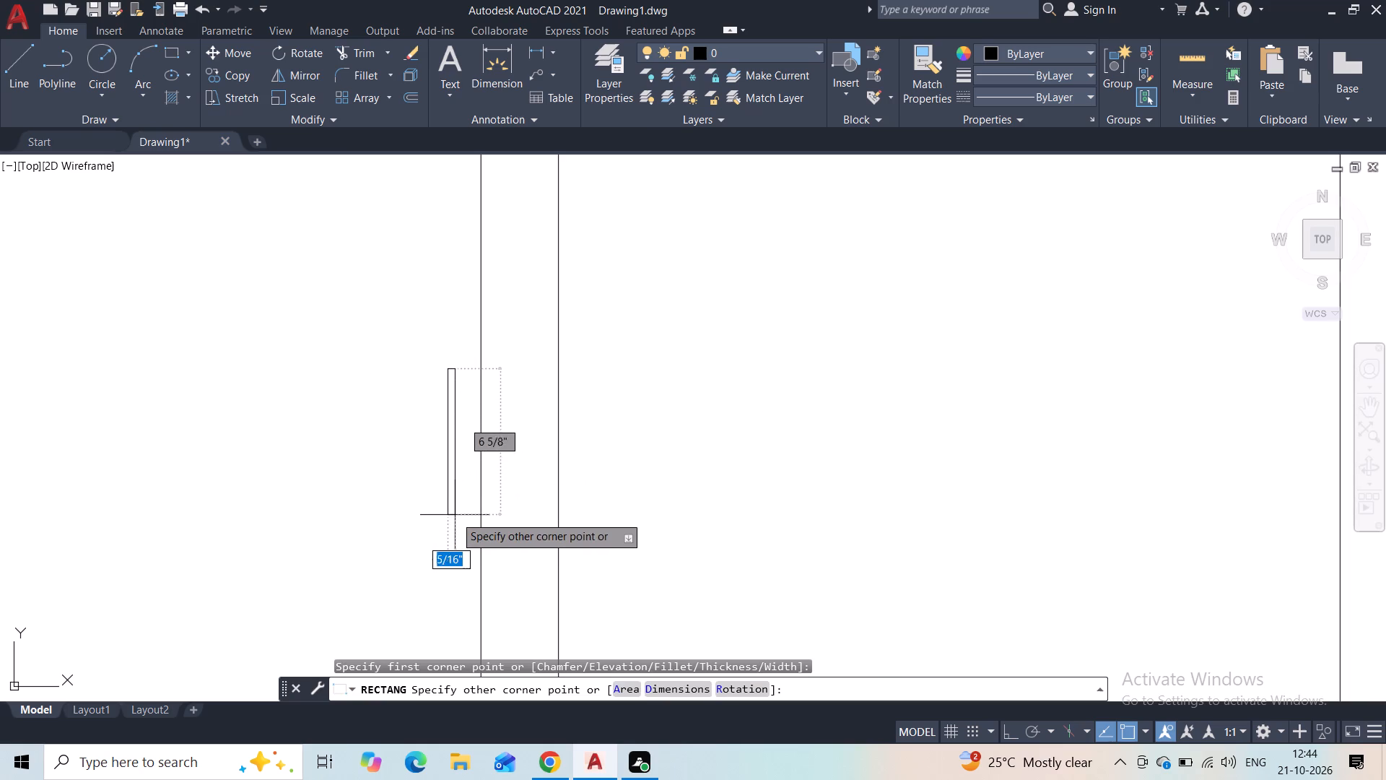
{"action": "left_click", "coordinate": [458, 526]}
{"action": "scroll", "coordinate": [439, 476], "scroll_direction": "down", "scroll_amount": 3}
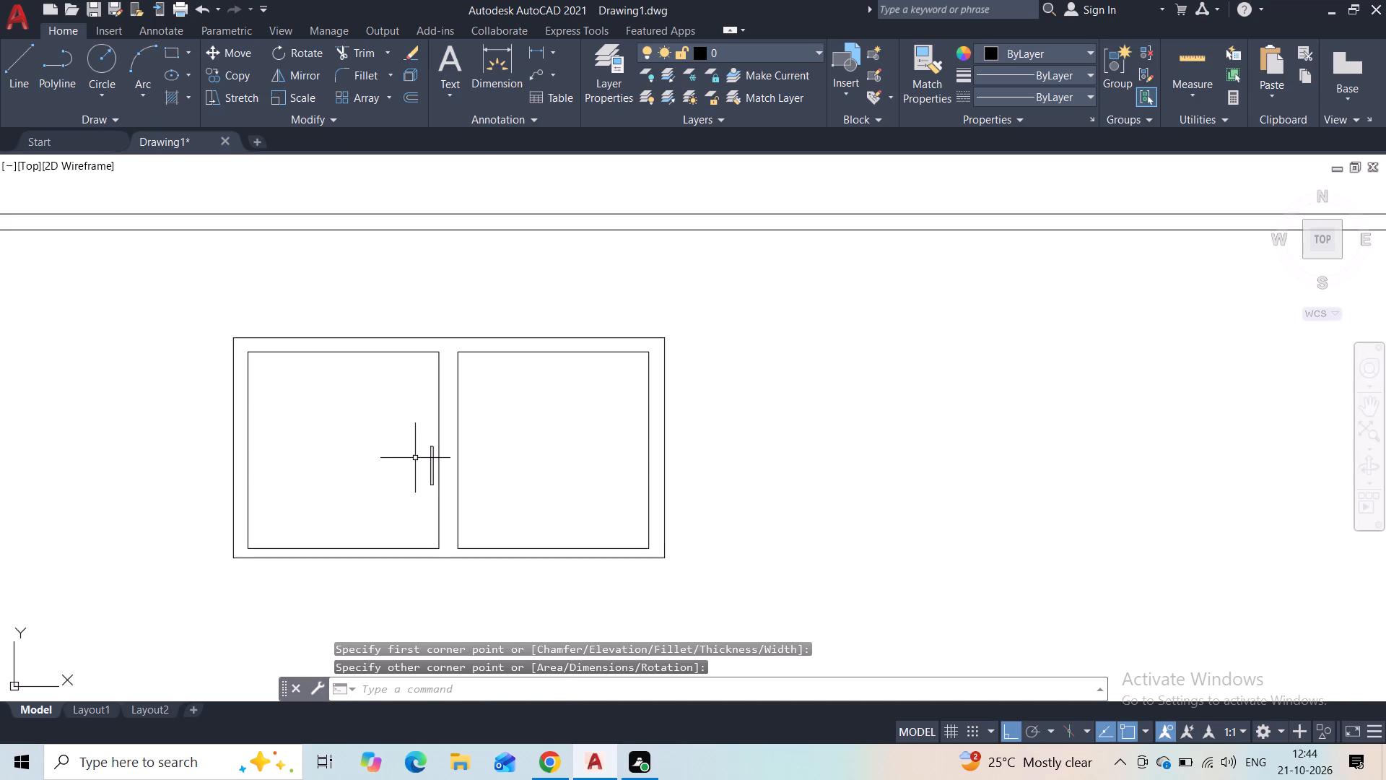
Copy the handle rectangle about 6 3/8" horizontally to the right, just inside the right panel's left edge.
{"action": "scroll", "coordinate": [447, 443], "scroll_direction": "up", "scroll_amount": 3}
{"action": "left_click", "coordinate": [398, 451]}
{"action": "left_click", "coordinate": [370, 483]}
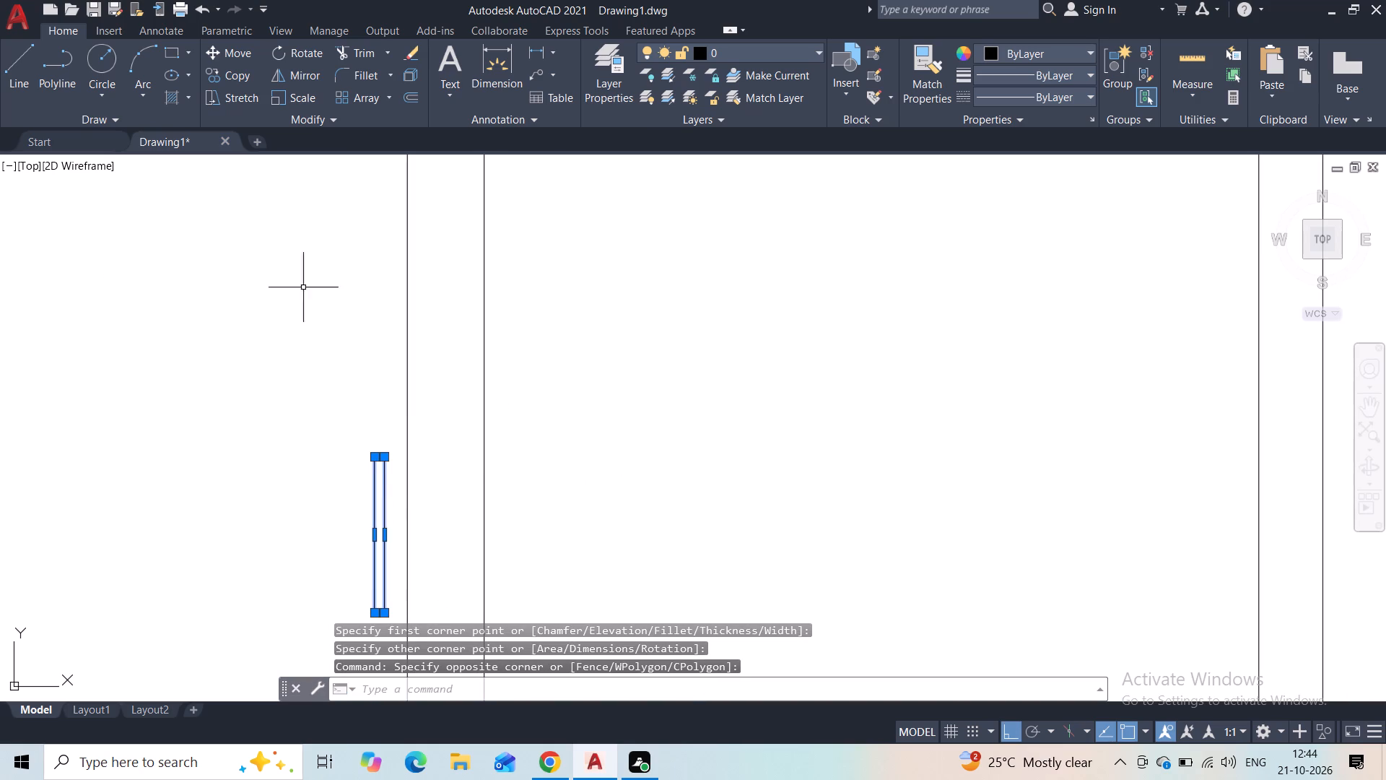
{"action": "left_click", "coordinate": [248, 81]}
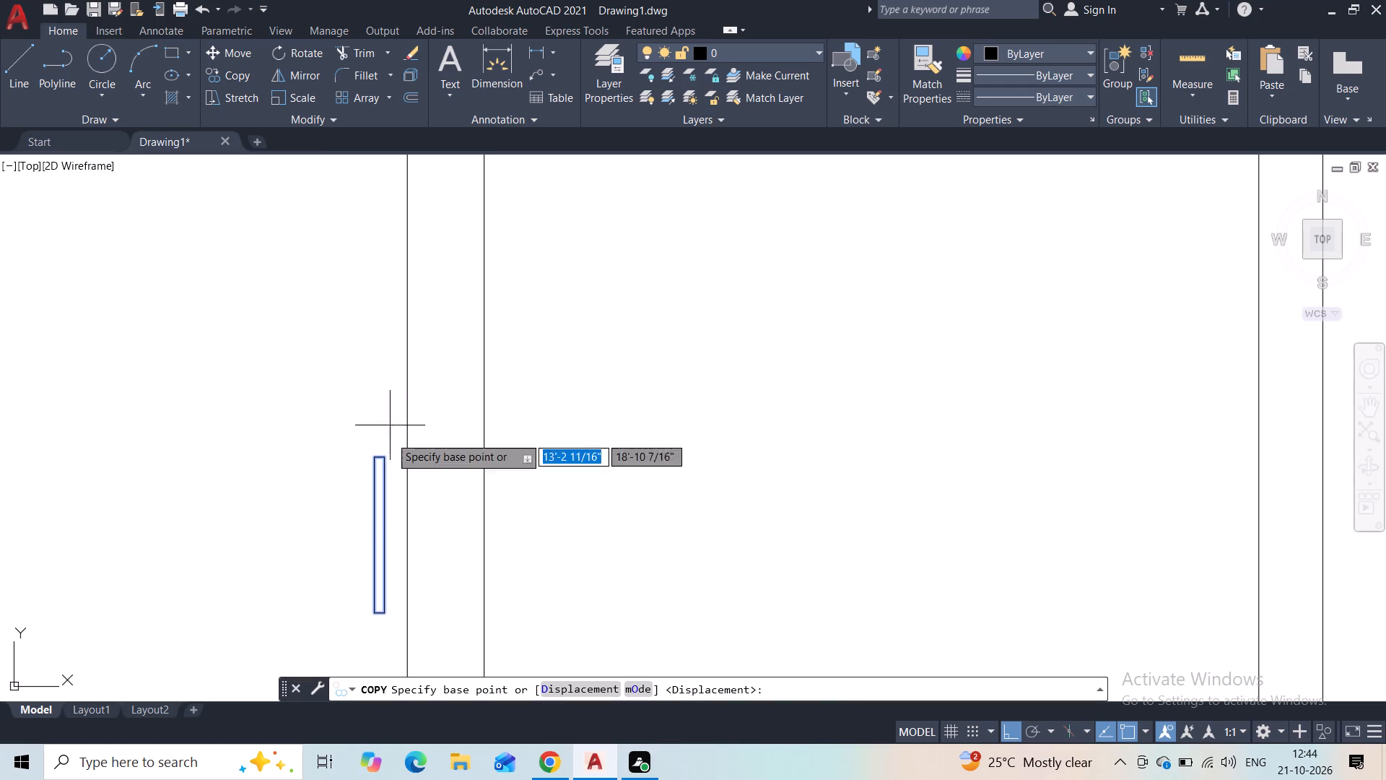
{"action": "left_click", "coordinate": [375, 461]}
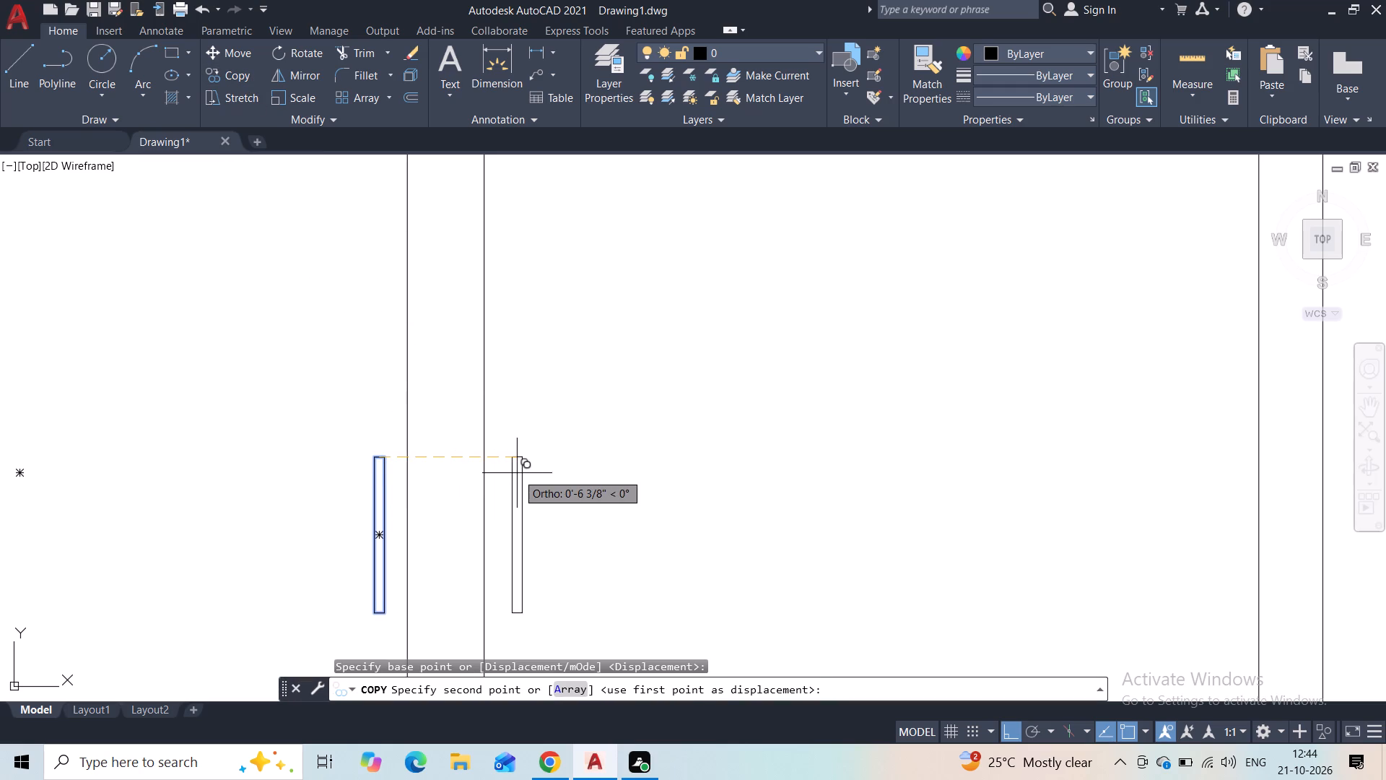
{"action": "left_click", "coordinate": [517, 473]}
{"action": "key", "text": "Escape"}
{"action": "scroll", "coordinate": [576, 405], "scroll_direction": "down", "scroll_amount": 5}
{"action": "scroll", "coordinate": [564, 402], "scroll_direction": "up", "scroll_amount": 2}
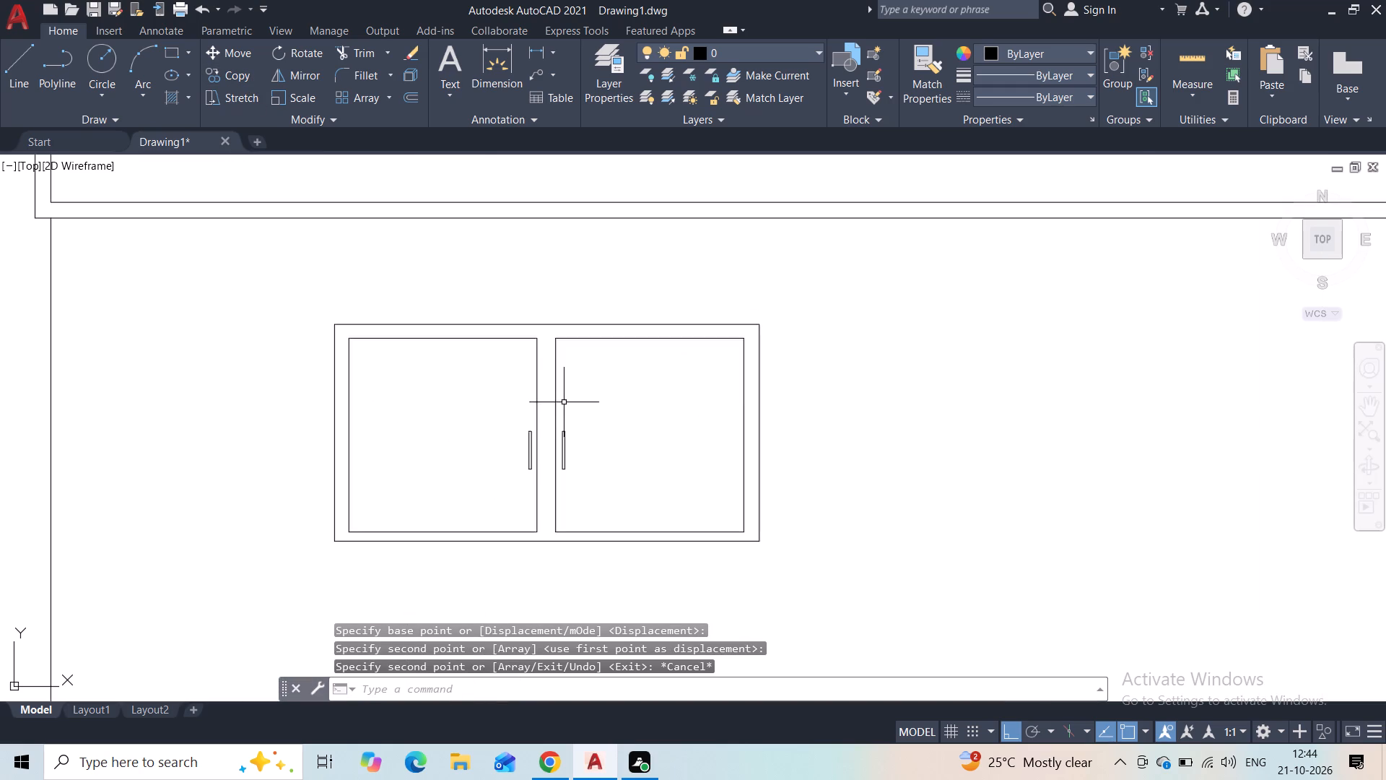
Draw a rectangle about 4'-8 7/8" wide and 7'-9 11/16" high to the right of the cabinet, inside the lower outline.
{"action": "scroll", "coordinate": [595, 391], "scroll_direction": "down", "scroll_amount": 2}
{"action": "middle_click_drag", "start_coordinate": [715, 392], "coordinate": [557, 318]}
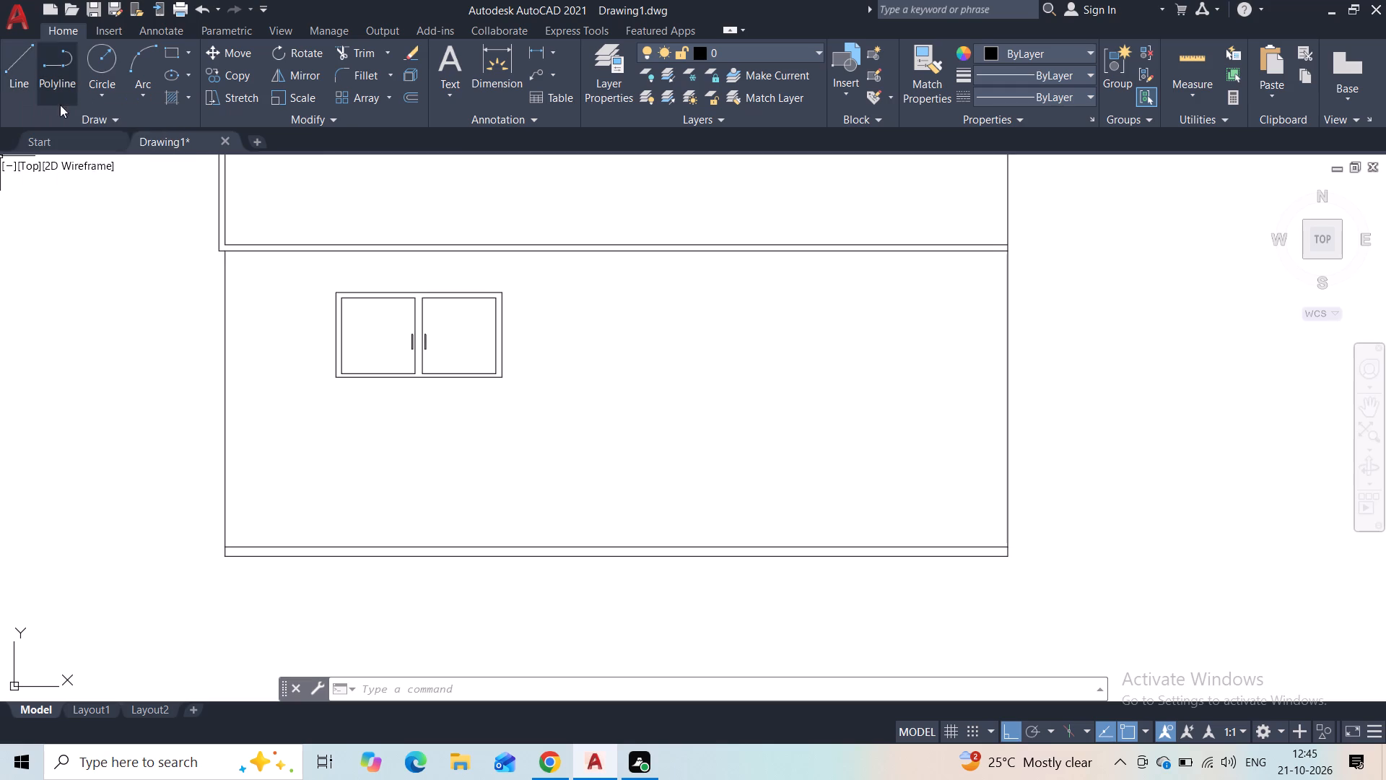
{"action": "left_click", "coordinate": [169, 57]}
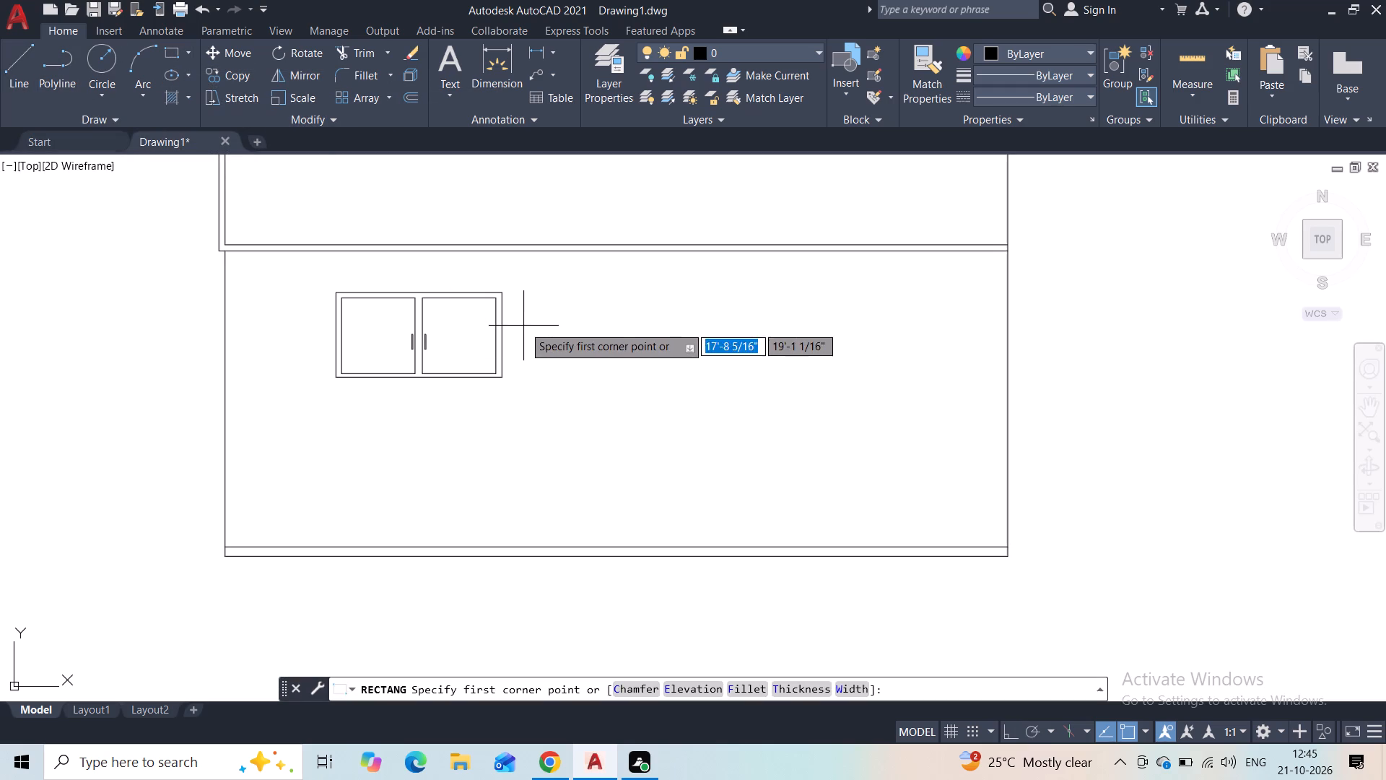
{"action": "left_click", "coordinate": [564, 264]}
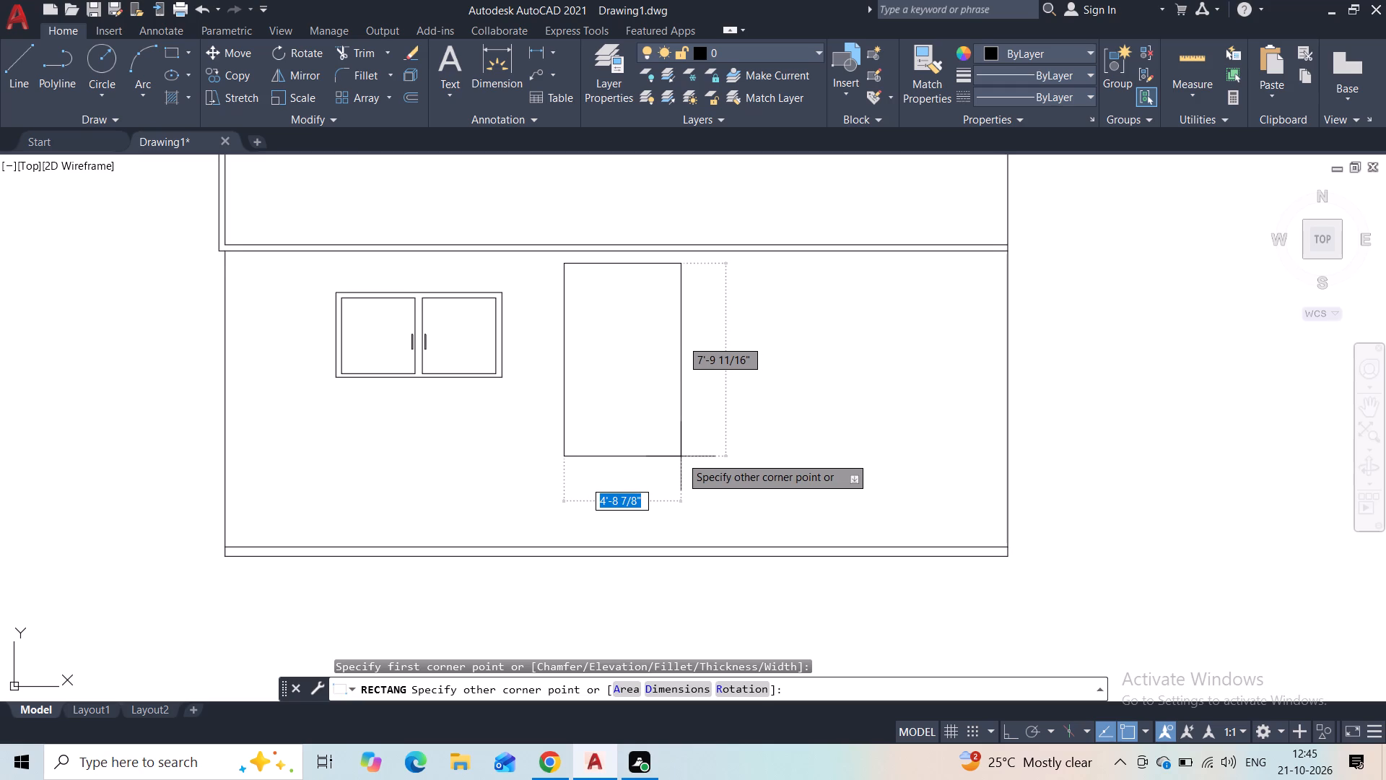
{"action": "left_click", "coordinate": [681, 456]}
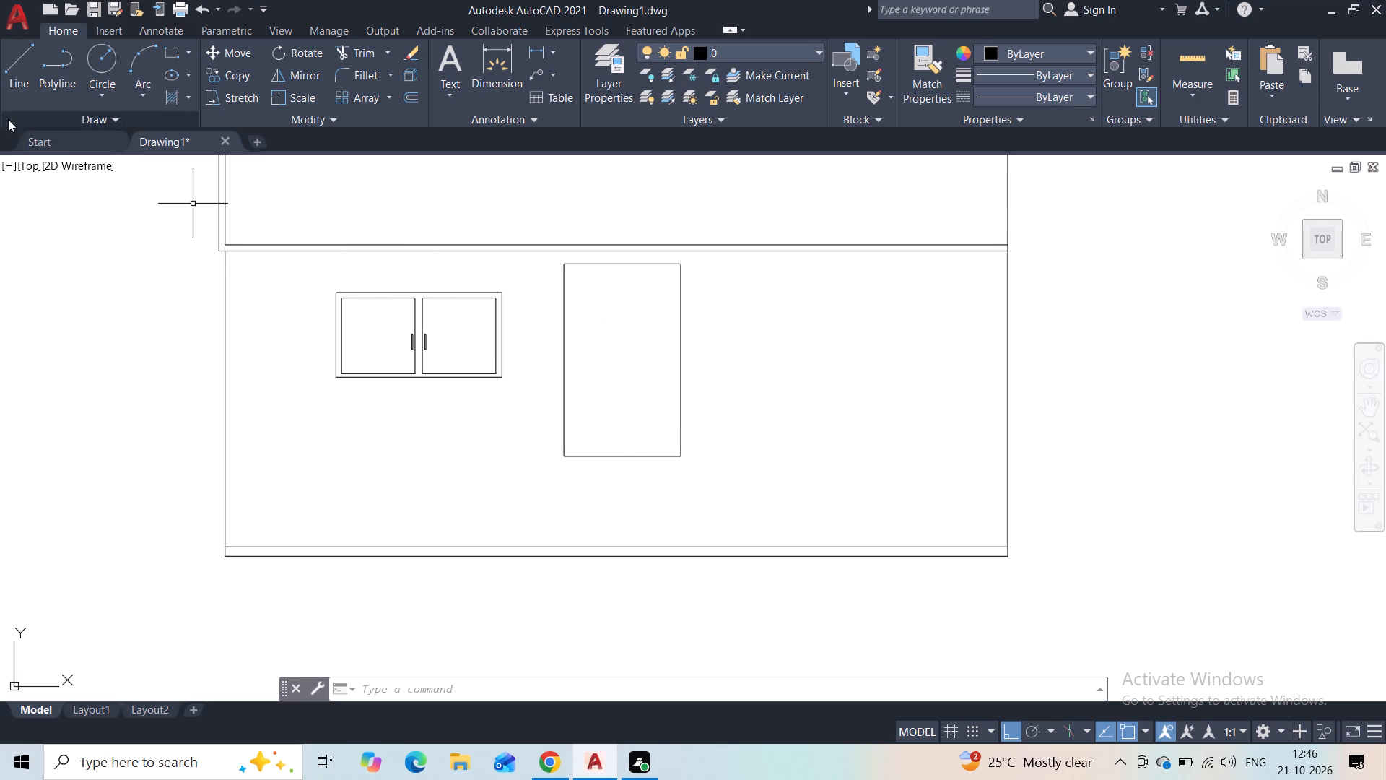
Draw a three-line step outline on the floor line below the tall rectangle, 10" high and about 7' wide, aligned with its left edge.
{"action": "left_click", "coordinate": [14, 77]}
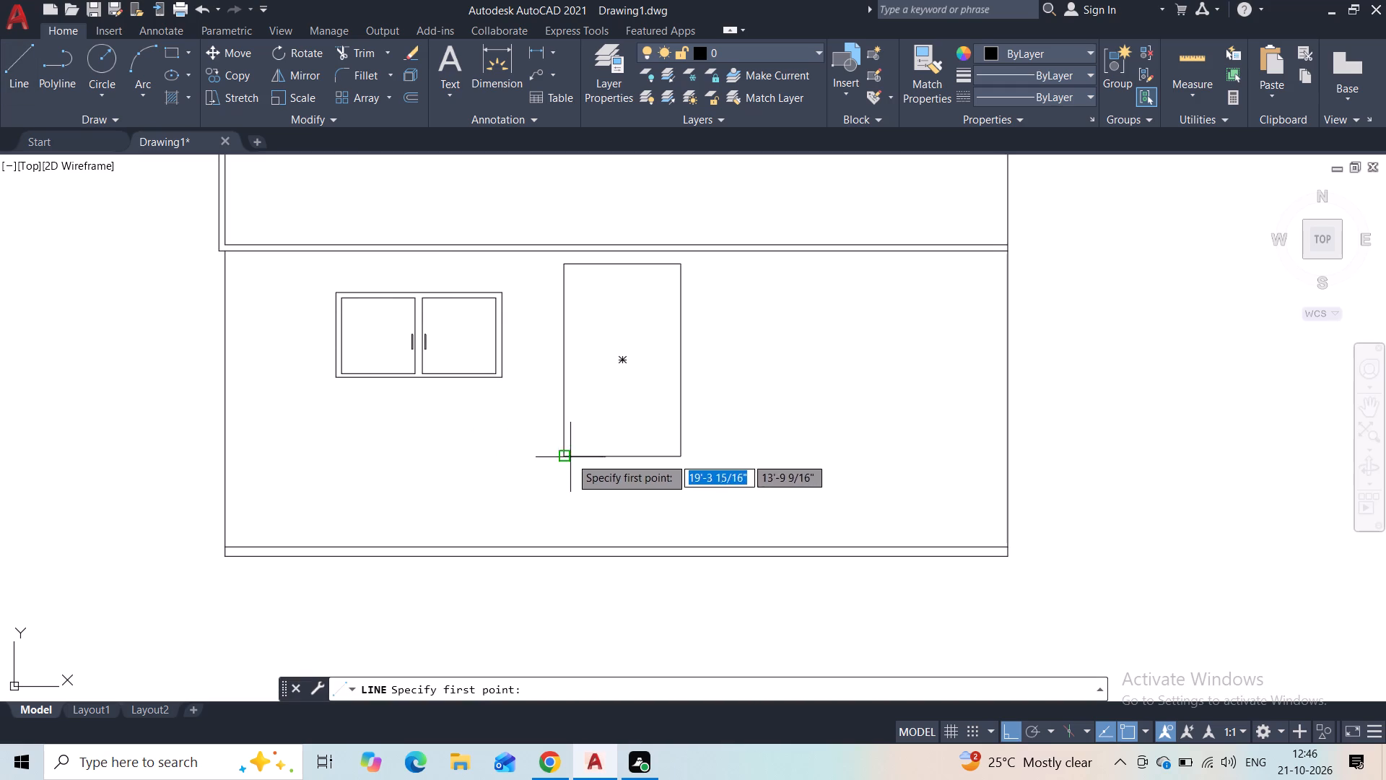
{"action": "left_click", "coordinate": [564, 545]}
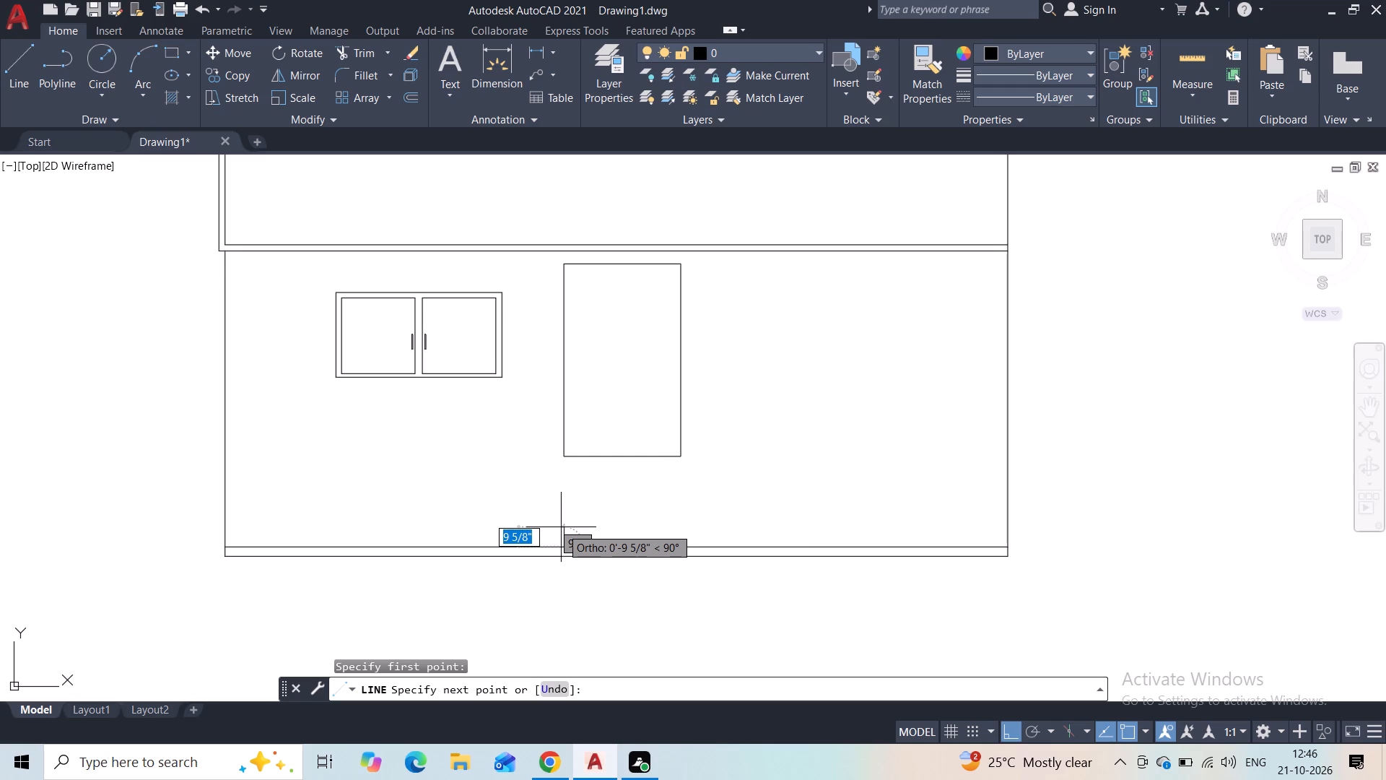
{"action": "type", "text": "10"}
{"action": "key", "text": "shift+quotedbl"}
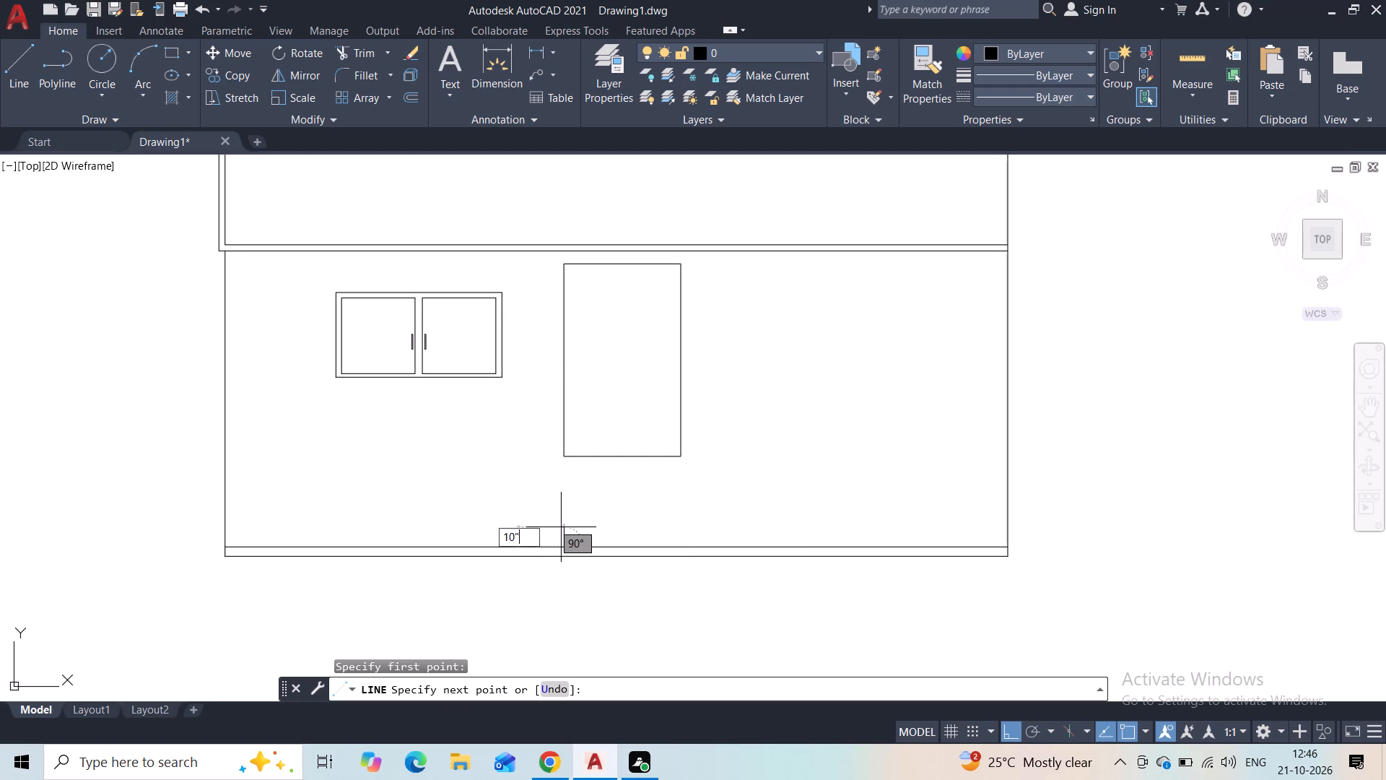
{"action": "key", "text": "Return"}
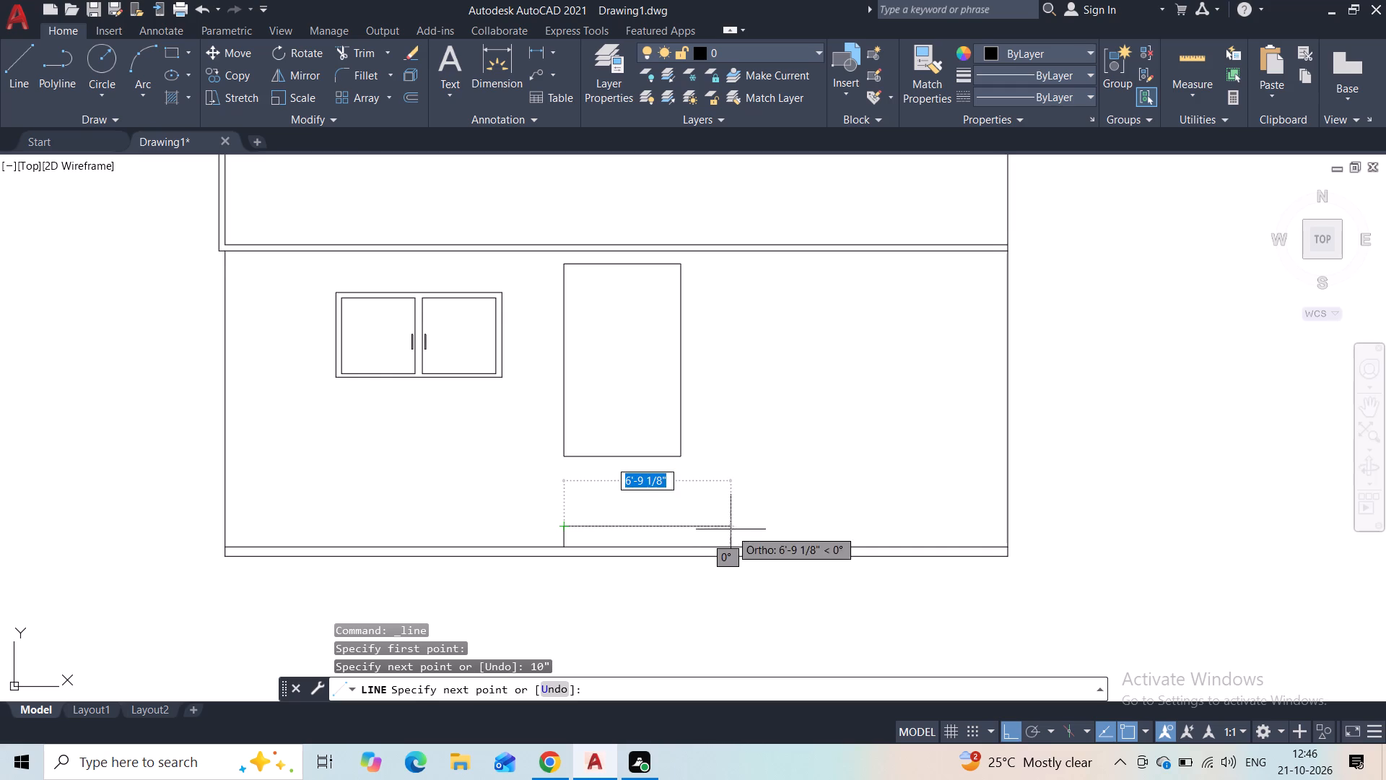
{"action": "scroll", "coordinate": [738, 534], "scroll_direction": "up", "scroll_amount": 2}
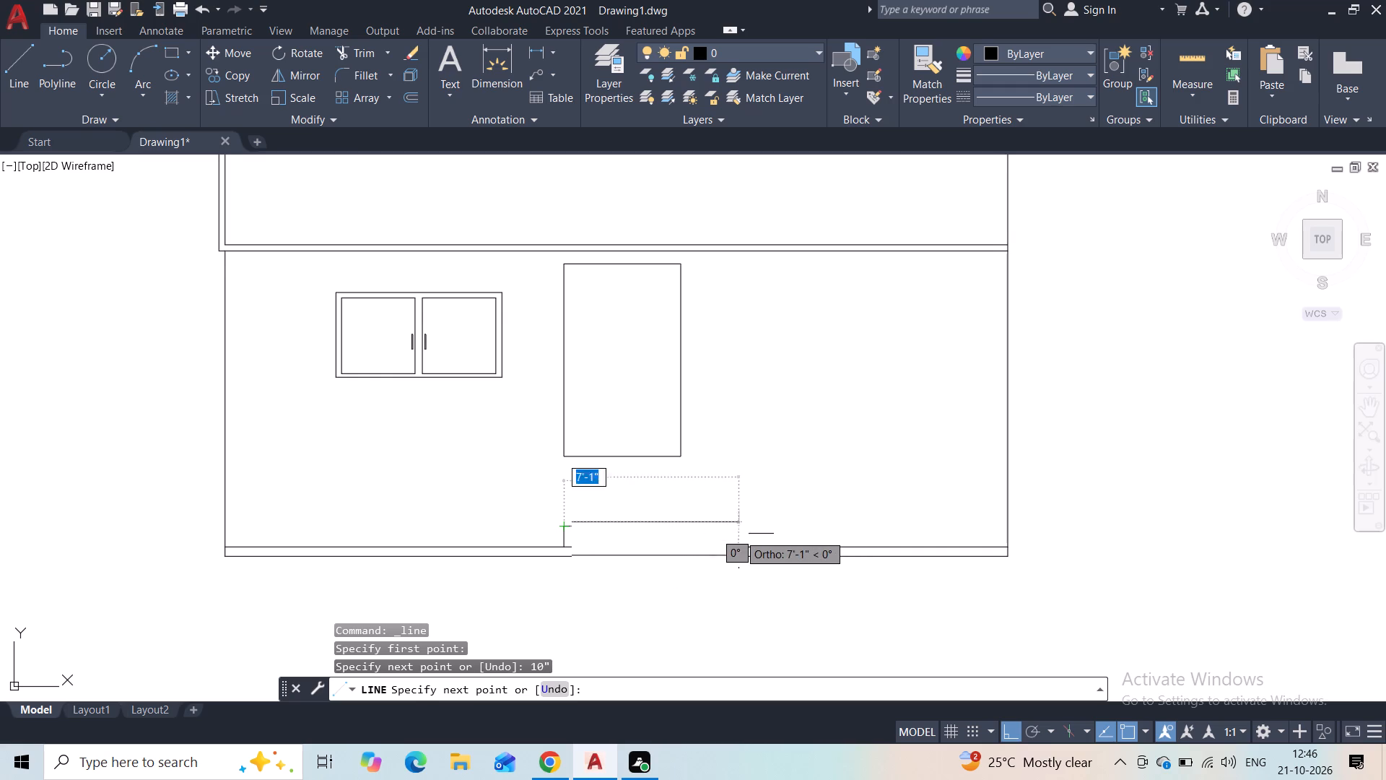
{"action": "left_click", "coordinate": [746, 532]}
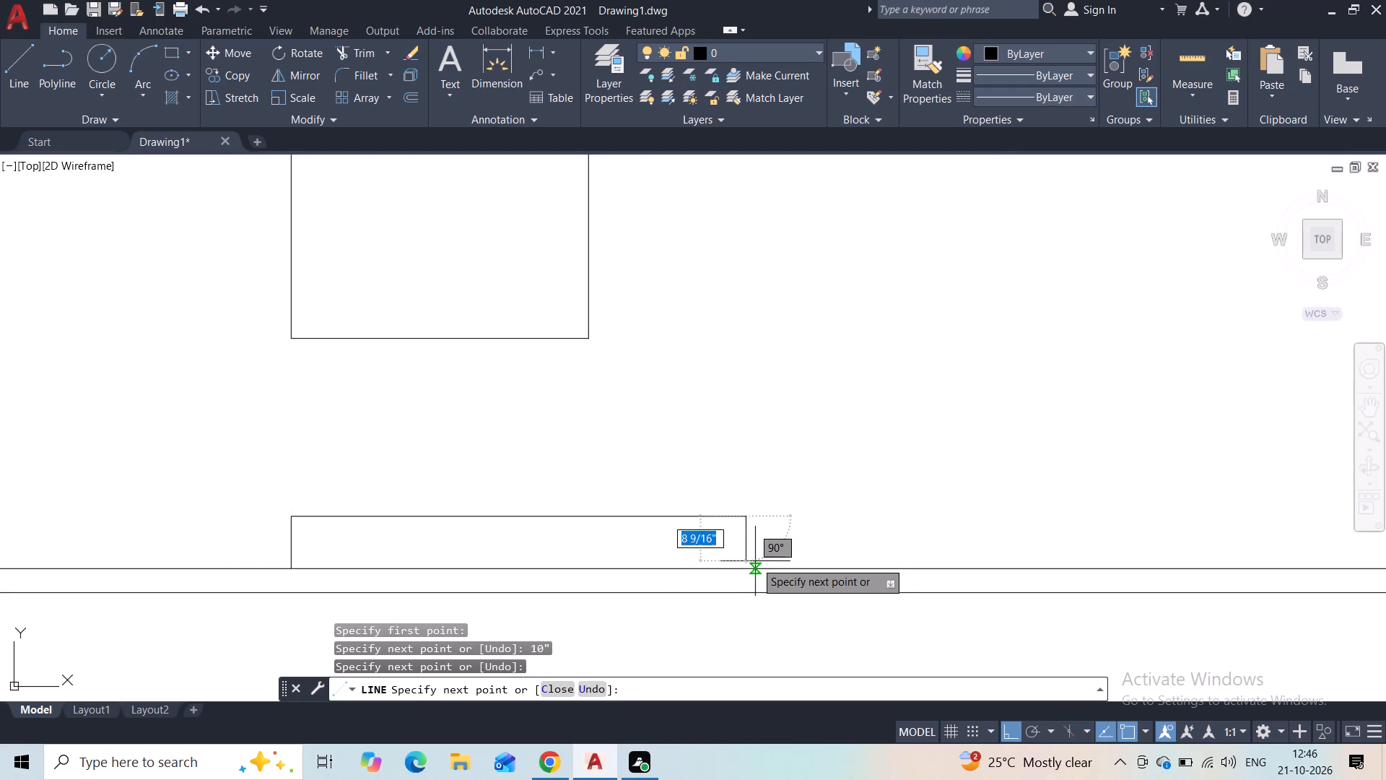
{"action": "left_click", "coordinate": [754, 565]}
{"action": "key", "text": "Escape"}
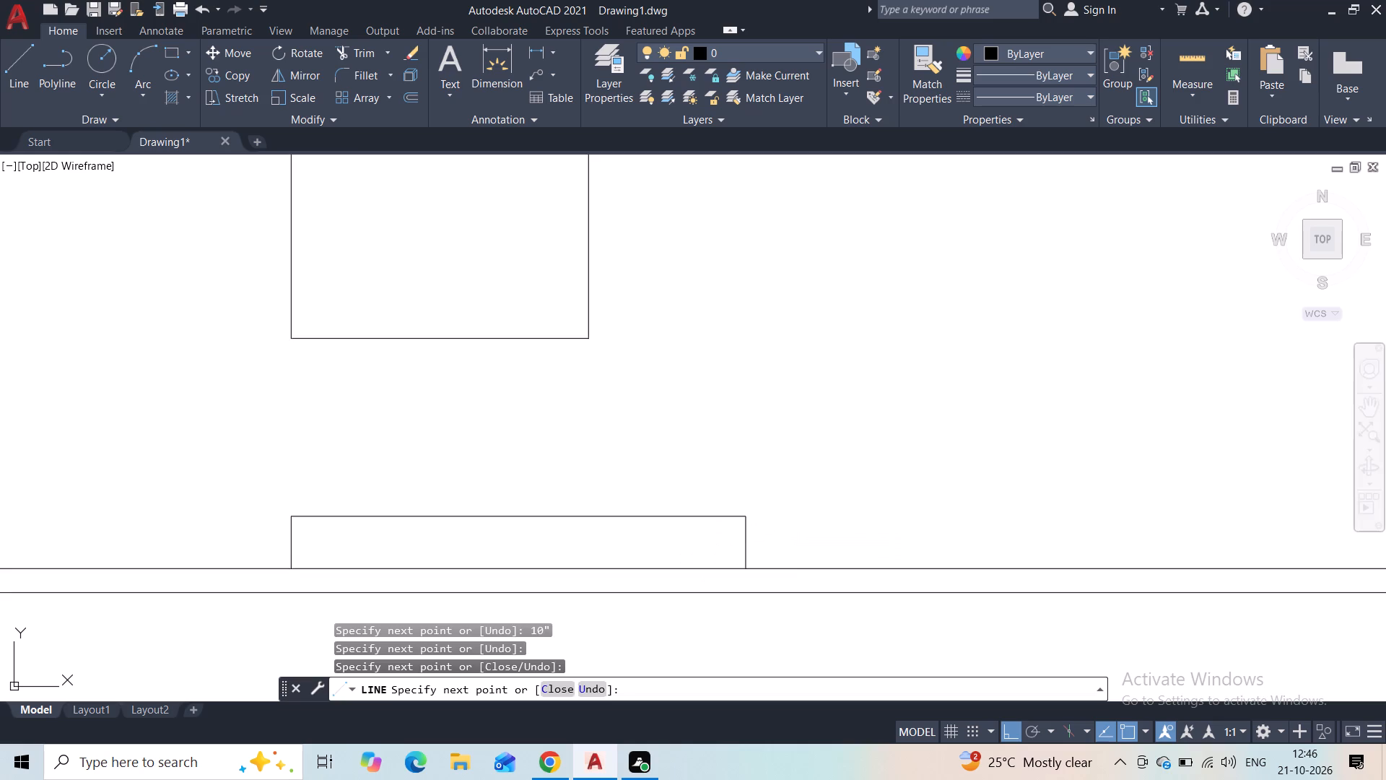
Copy the step outline upward four times at 10" spacing, stacking the copies into a five-step stair.
{"action": "scroll", "coordinate": [751, 511], "scroll_direction": "down", "scroll_amount": 2}
{"action": "left_click", "coordinate": [790, 500]}
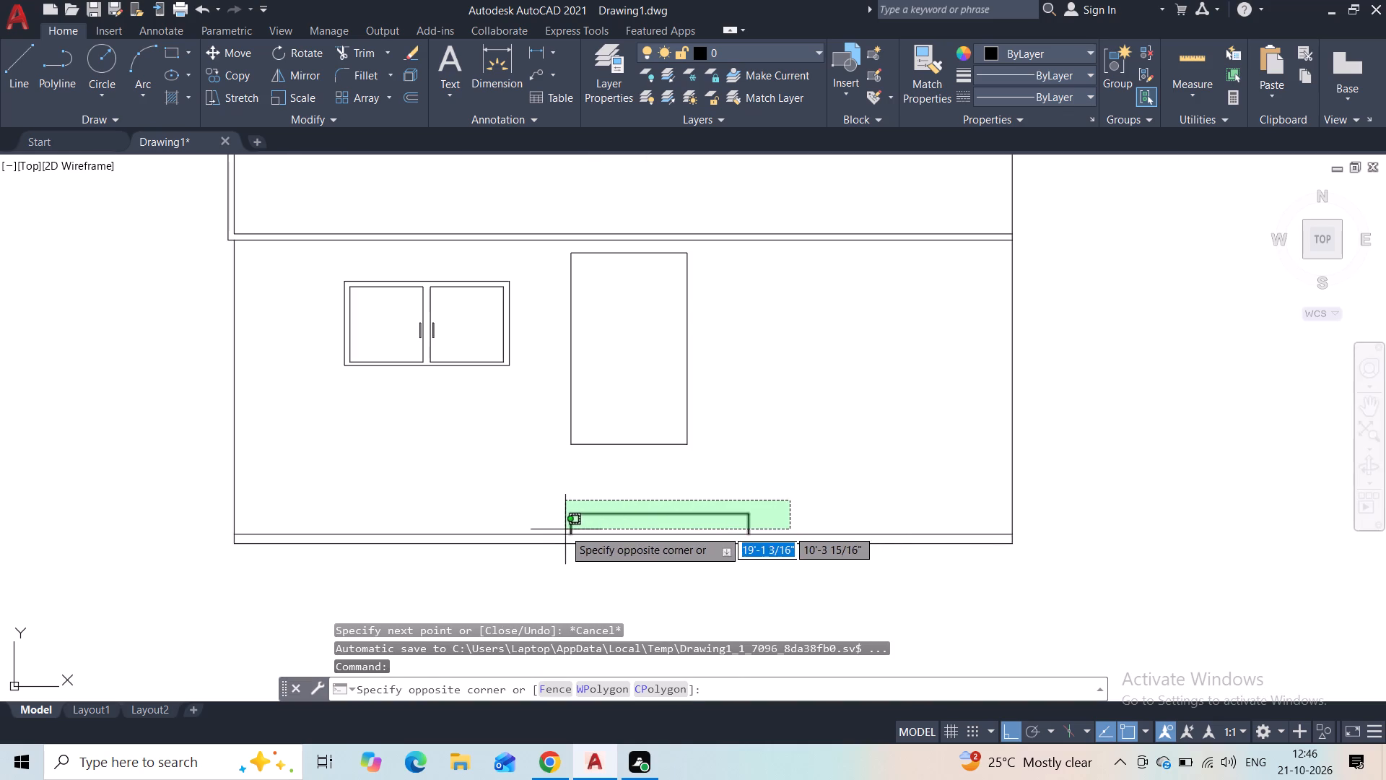
{"action": "left_click", "coordinate": [563, 529]}
{"action": "scroll", "coordinate": [648, 512], "scroll_direction": "up", "scroll_amount": 2}
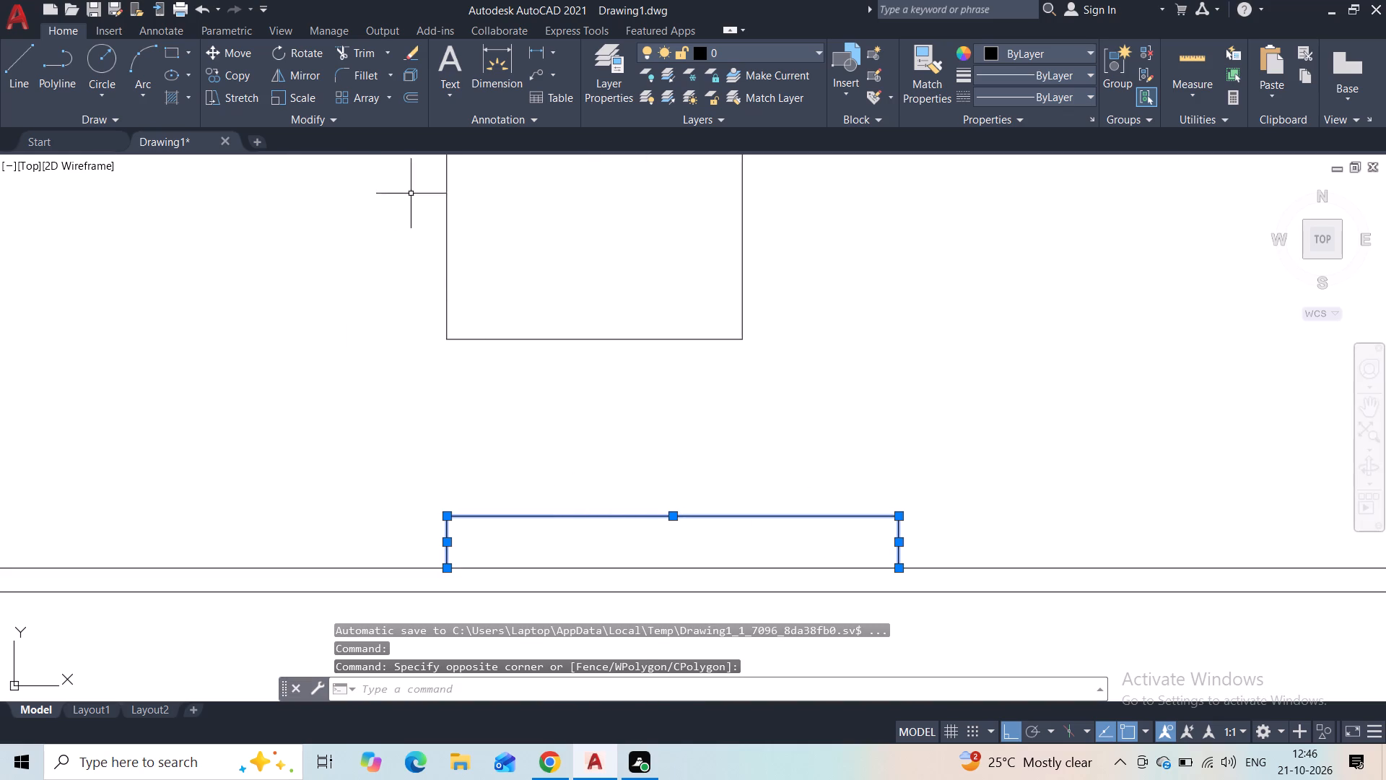
{"action": "left_click", "coordinate": [218, 71]}
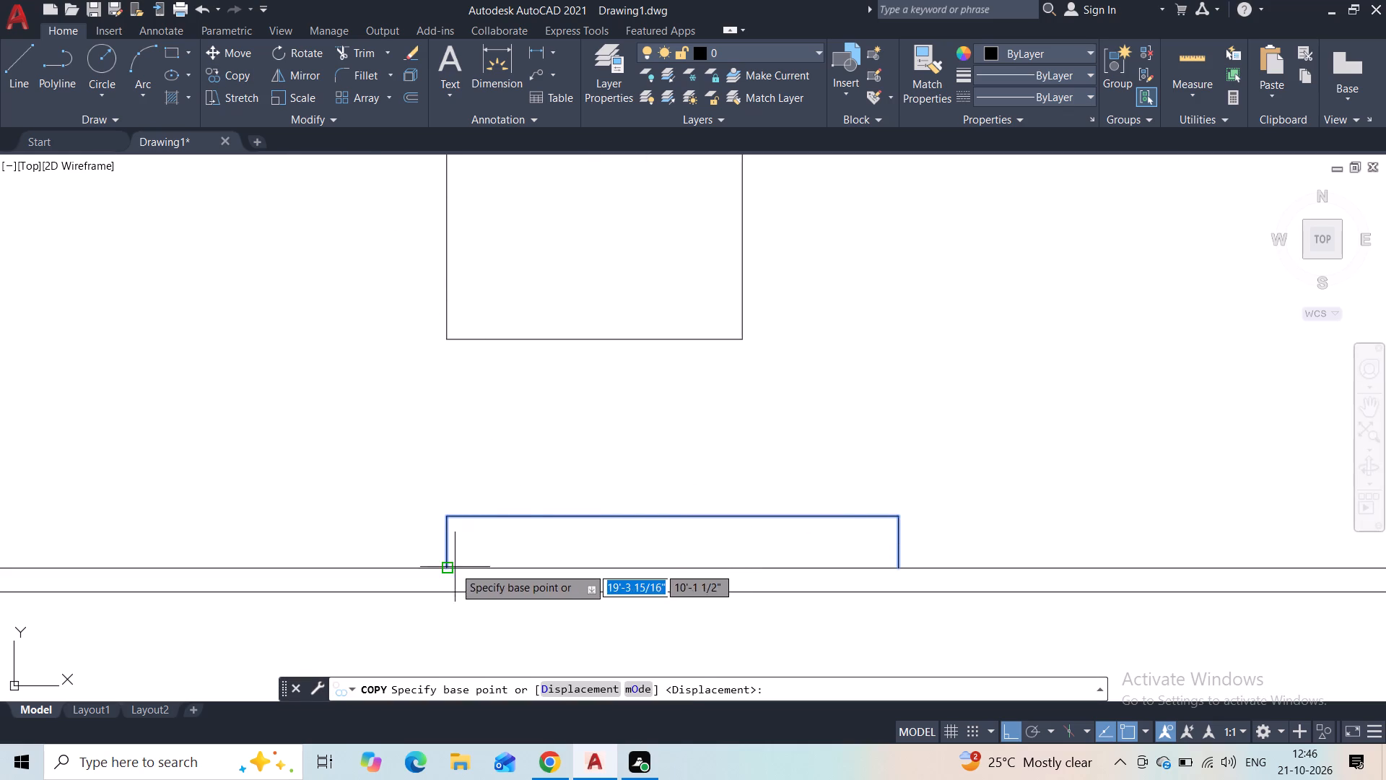
{"action": "left_click", "coordinate": [450, 569]}
{"action": "left_click", "coordinate": [444, 513]}
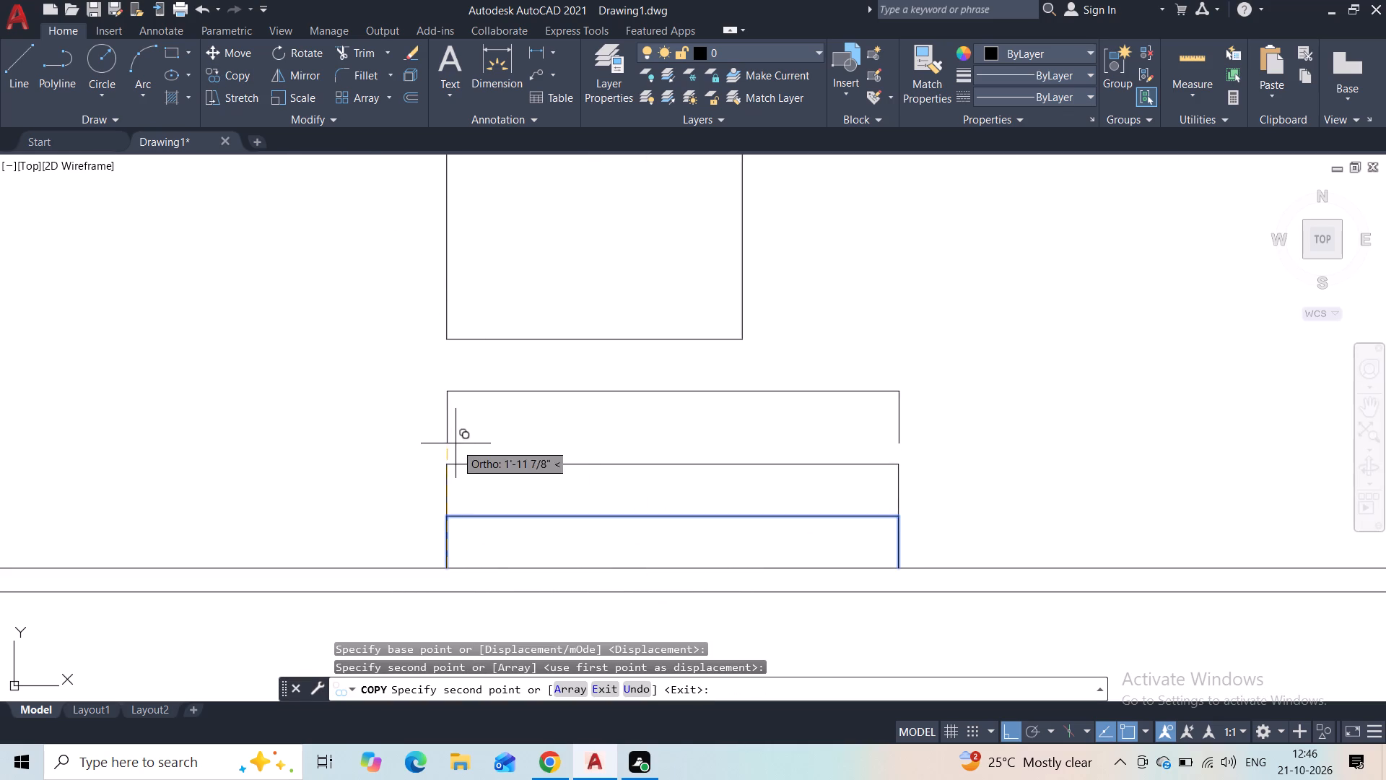
{"action": "left_click", "coordinate": [447, 468]}
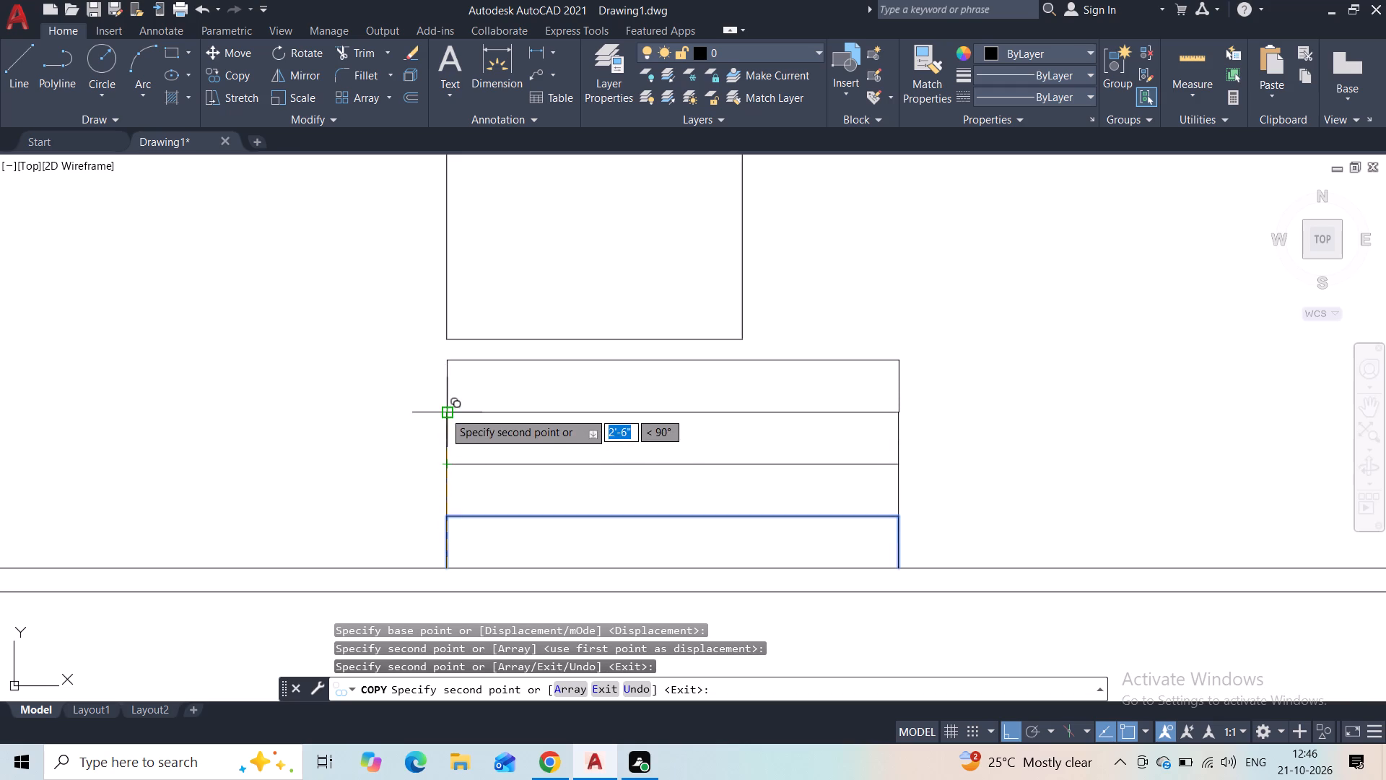
{"action": "left_click", "coordinate": [444, 412]}
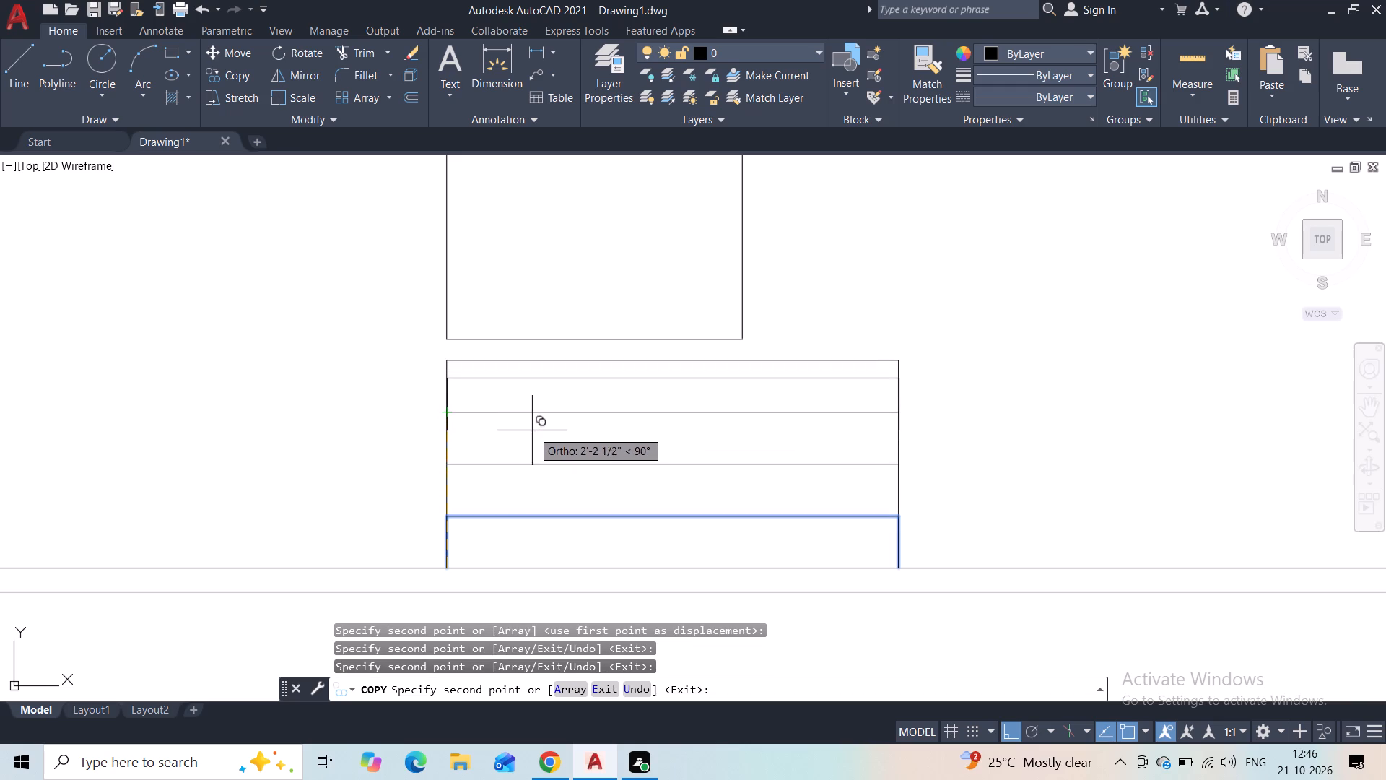
{"action": "left_click", "coordinate": [451, 361]}
{"action": "key", "text": "Escape"}
Stretch the tall rectangle's bottom edge up 6" to meet the top line of the steps.
{"action": "left_click", "coordinate": [777, 265]}
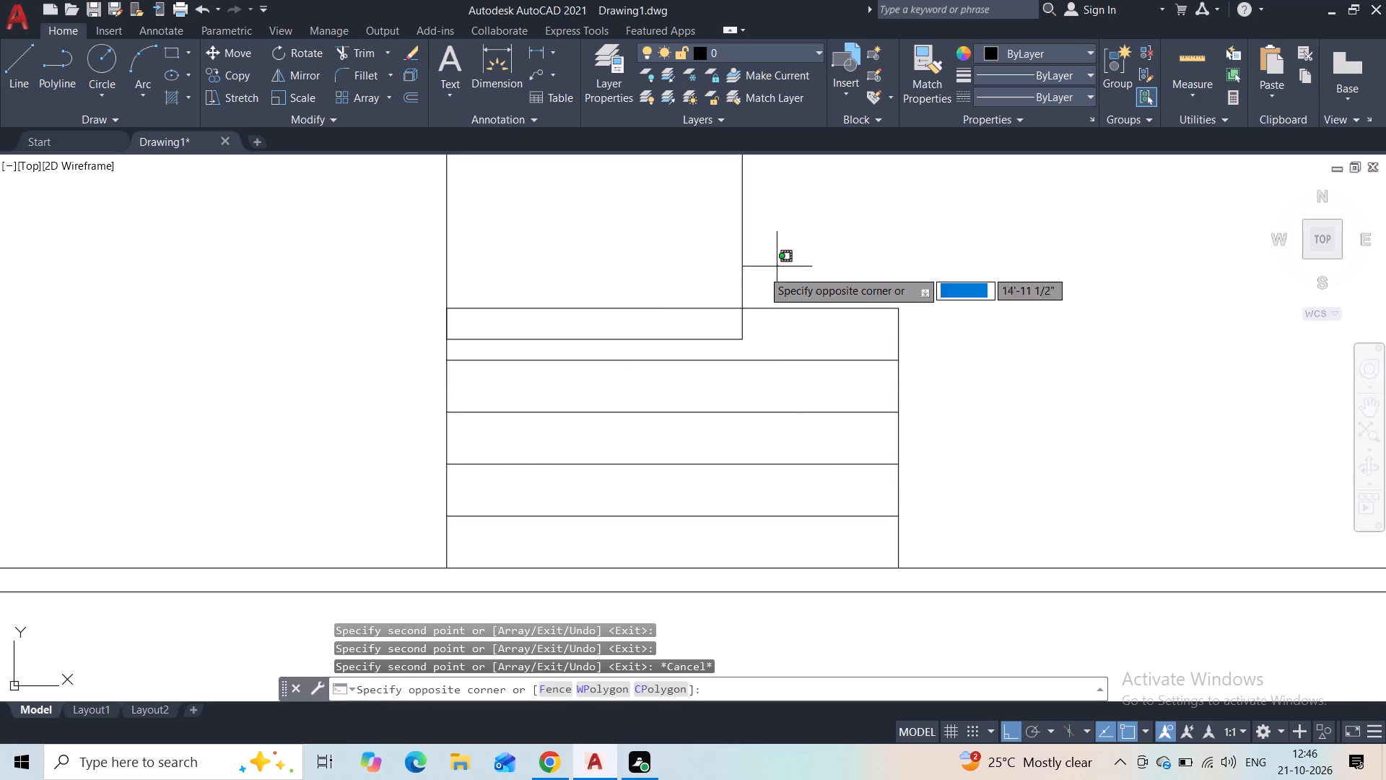
{"action": "left_click", "coordinate": [648, 273]}
{"action": "left_click", "coordinate": [600, 341]}
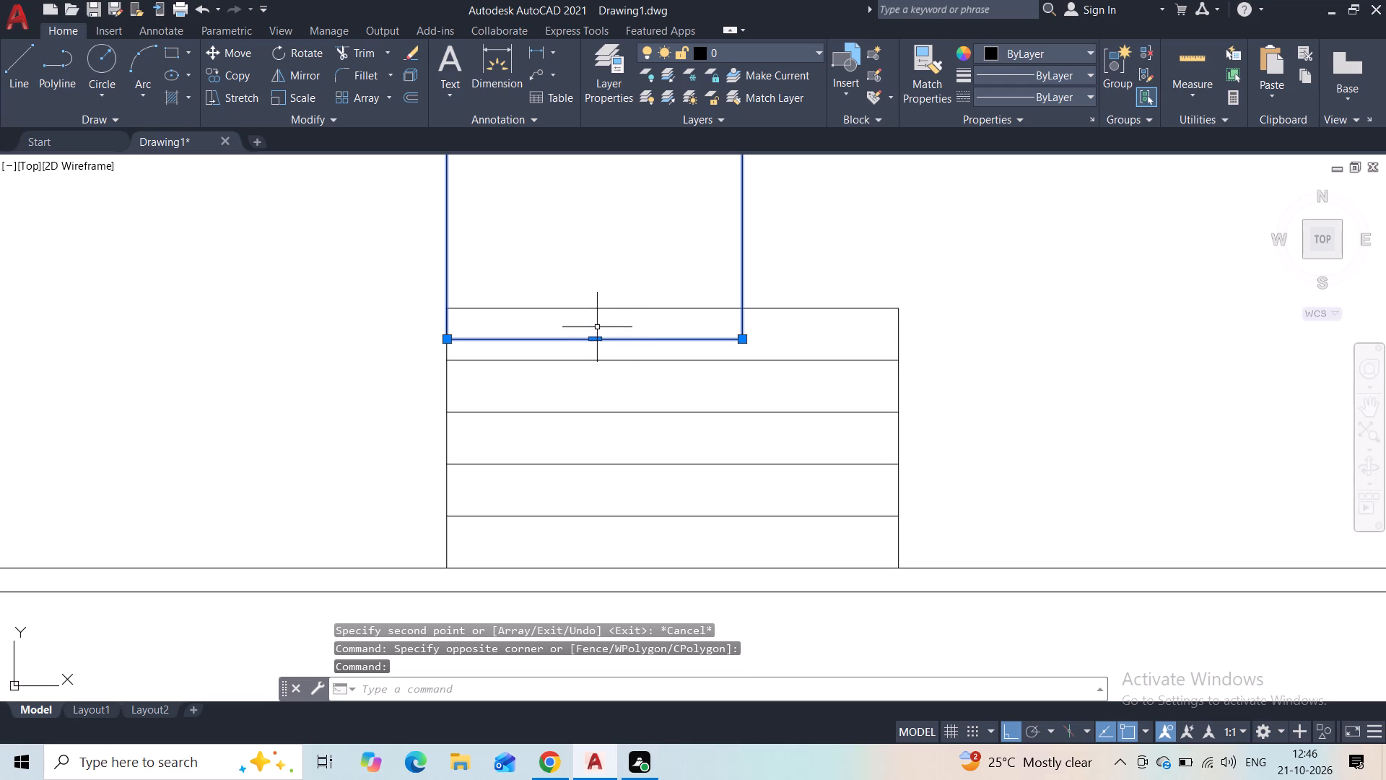
{"action": "left_click", "coordinate": [597, 337]}
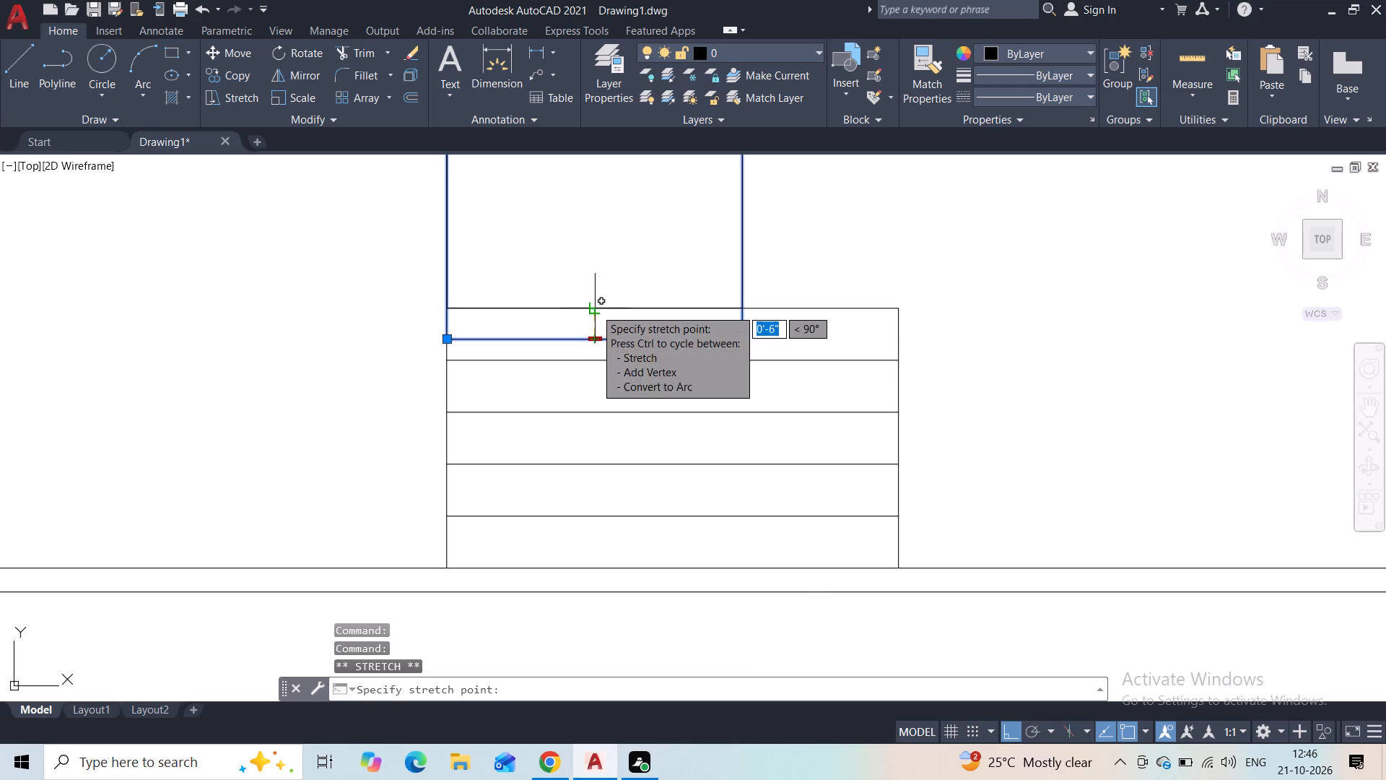
{"action": "left_click", "coordinate": [595, 308]}
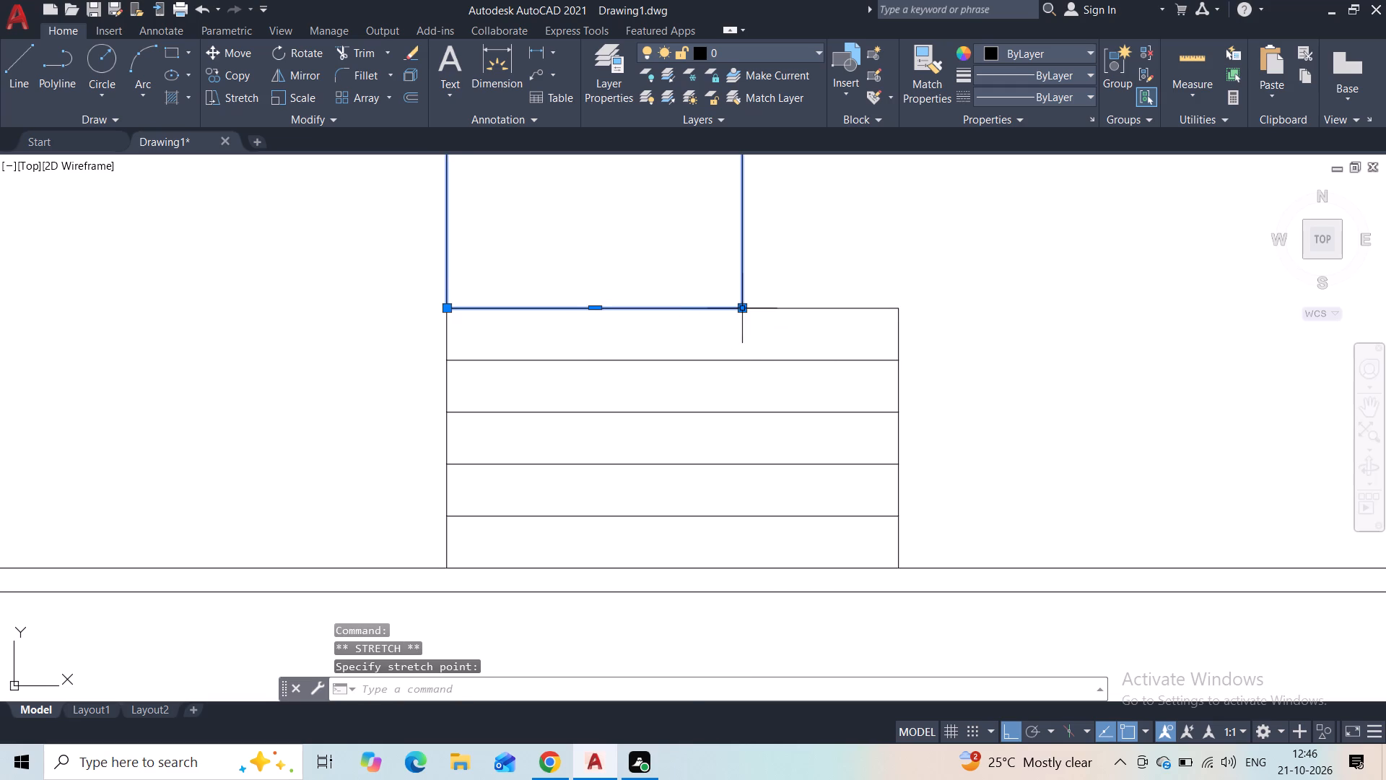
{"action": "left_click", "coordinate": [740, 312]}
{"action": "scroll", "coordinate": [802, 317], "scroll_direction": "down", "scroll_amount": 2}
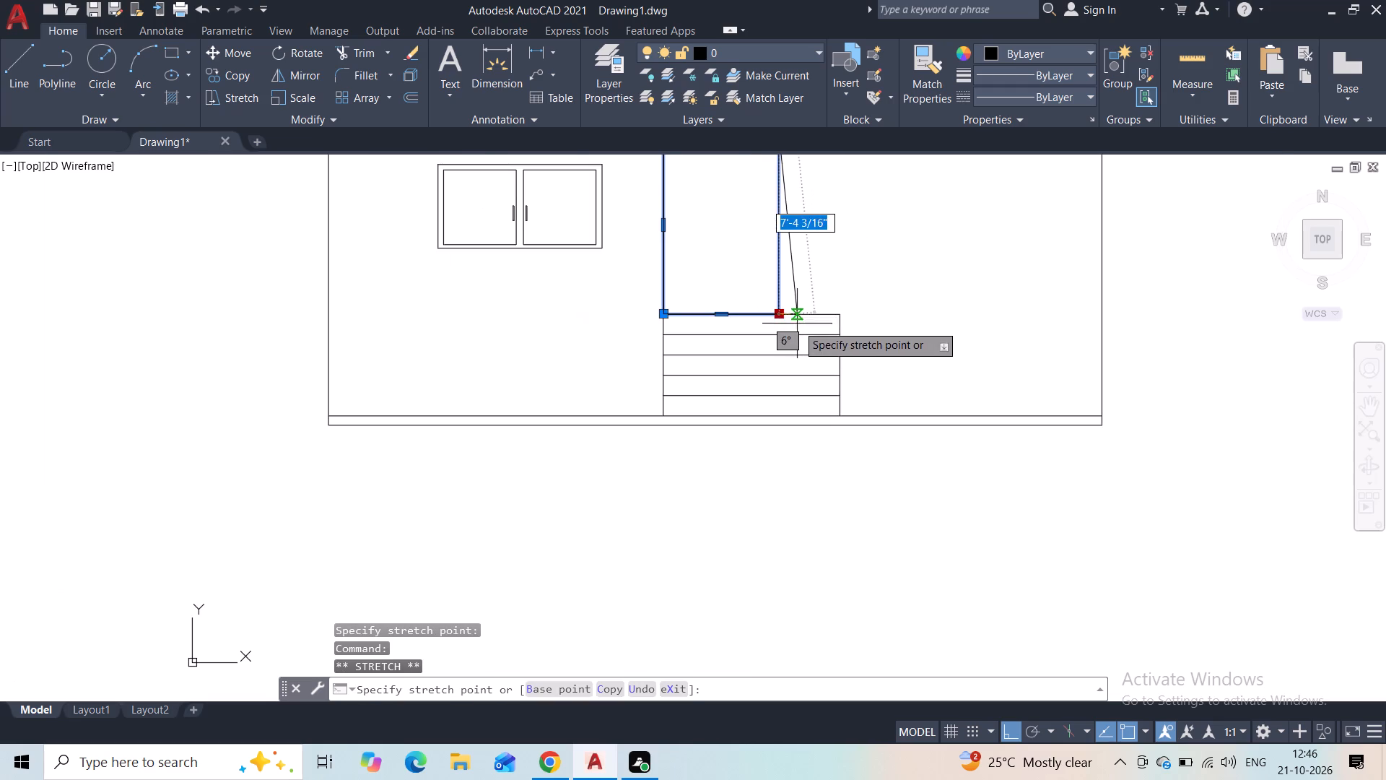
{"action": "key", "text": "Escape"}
Stretch the tall rectangle's right edge outward by about 2'-4 1/2", close to the steps' right end.
{"action": "middle_click_drag", "start_coordinate": [819, 275], "coordinate": [832, 426]}
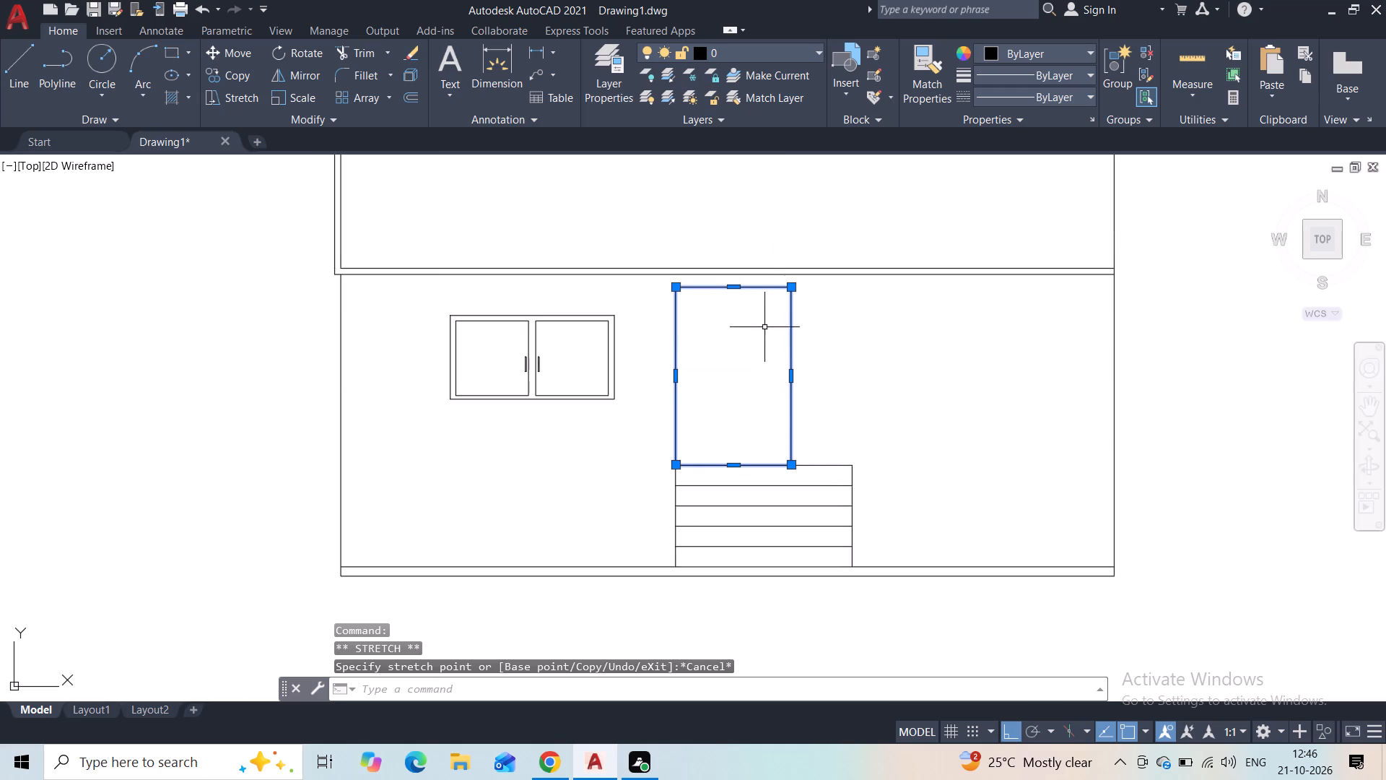
{"action": "left_click", "coordinate": [789, 375]}
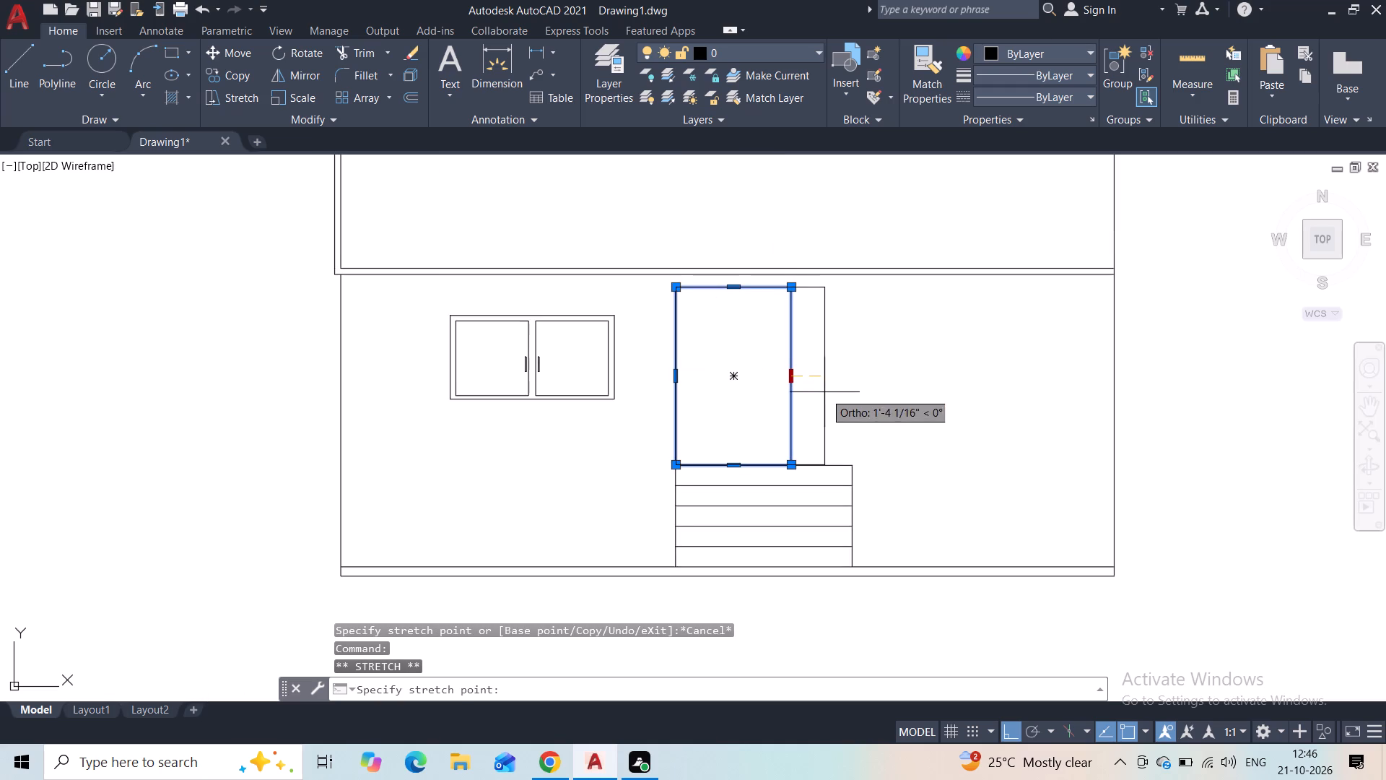
{"action": "scroll", "coordinate": [849, 423], "scroll_direction": "up", "scroll_amount": 2}
{"action": "left_click", "coordinate": [850, 422]}
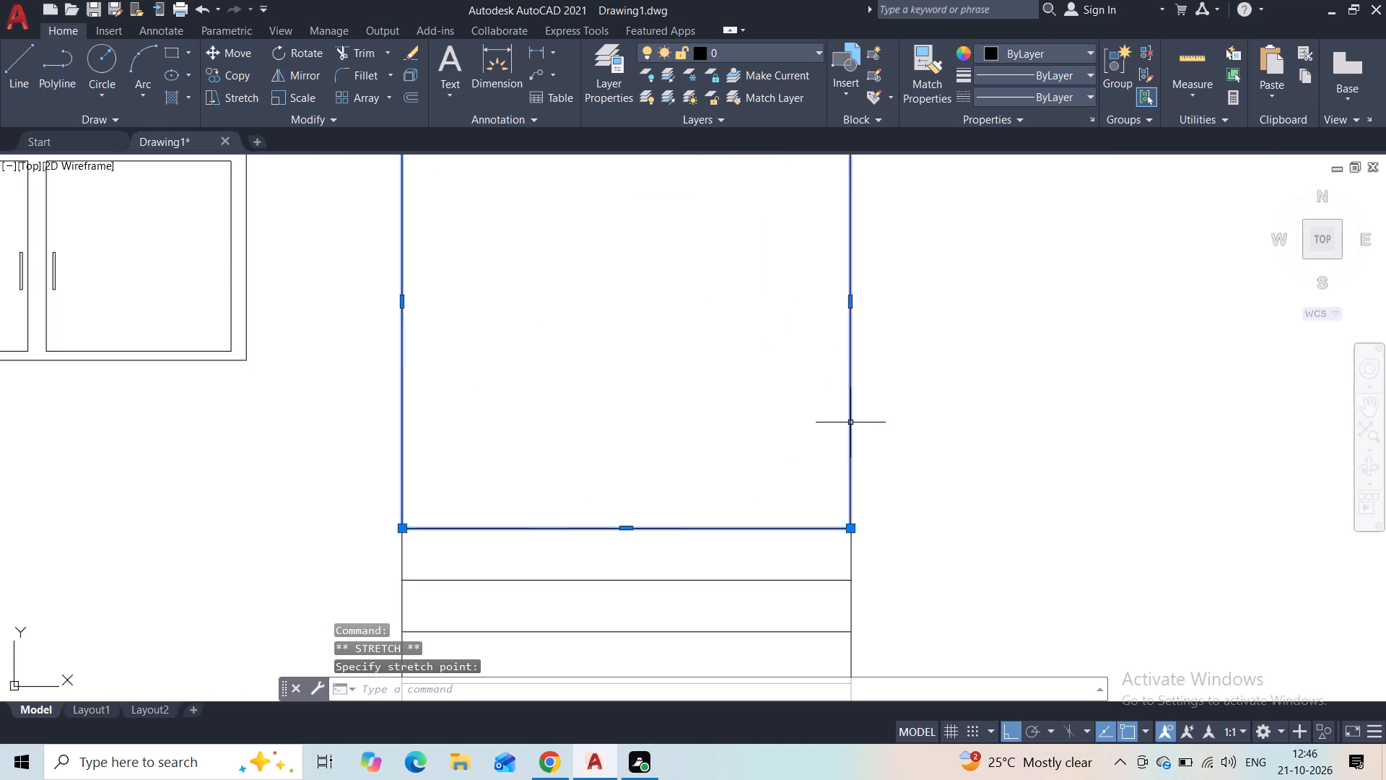
{"action": "key", "text": "Escape"}
Move the rectangle above the steps slightly right, shifting its lower-right corner toward the end of the top step.
{"action": "scroll", "coordinate": [845, 524], "scroll_direction": "up", "scroll_amount": 3}
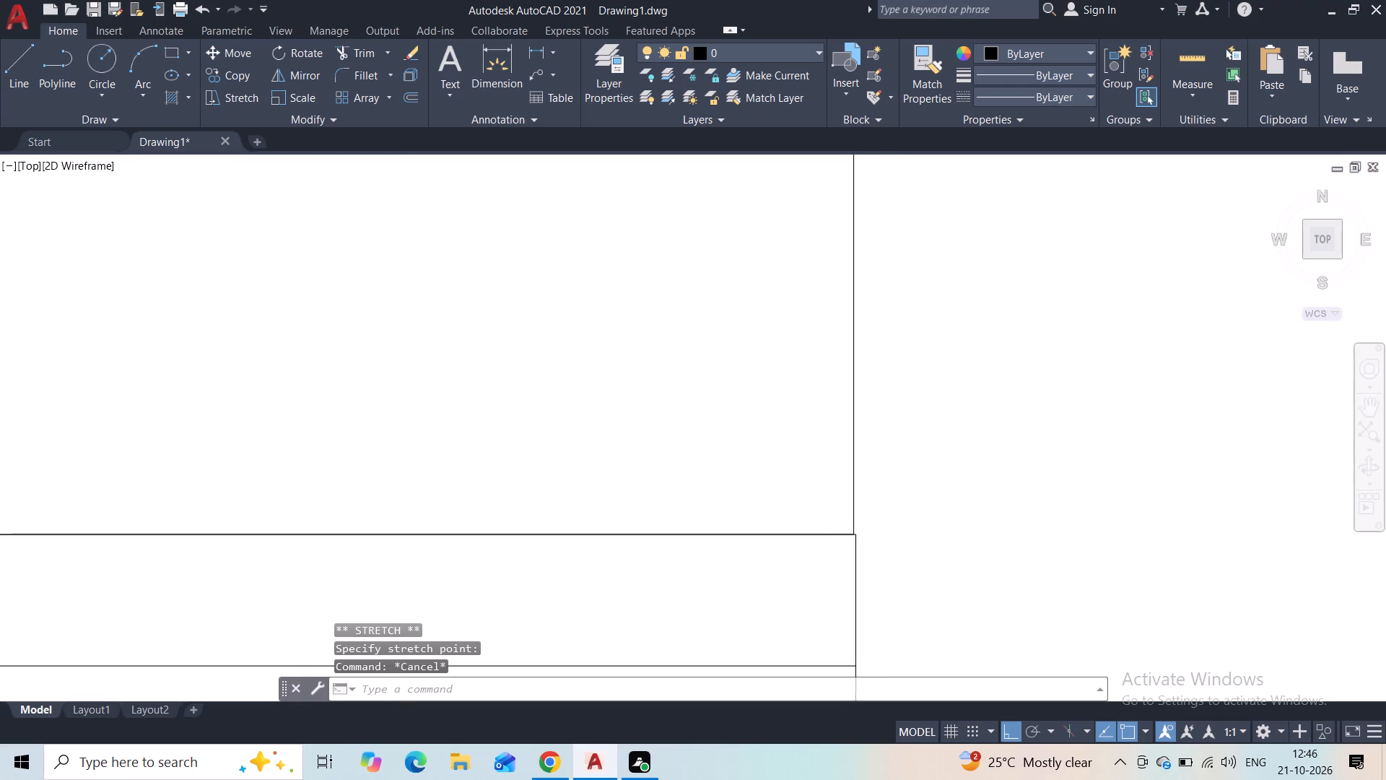
{"action": "scroll", "coordinate": [865, 550], "scroll_direction": "up", "scroll_amount": 4}
{"action": "scroll", "coordinate": [815, 494], "scroll_direction": "up", "scroll_amount": 4}
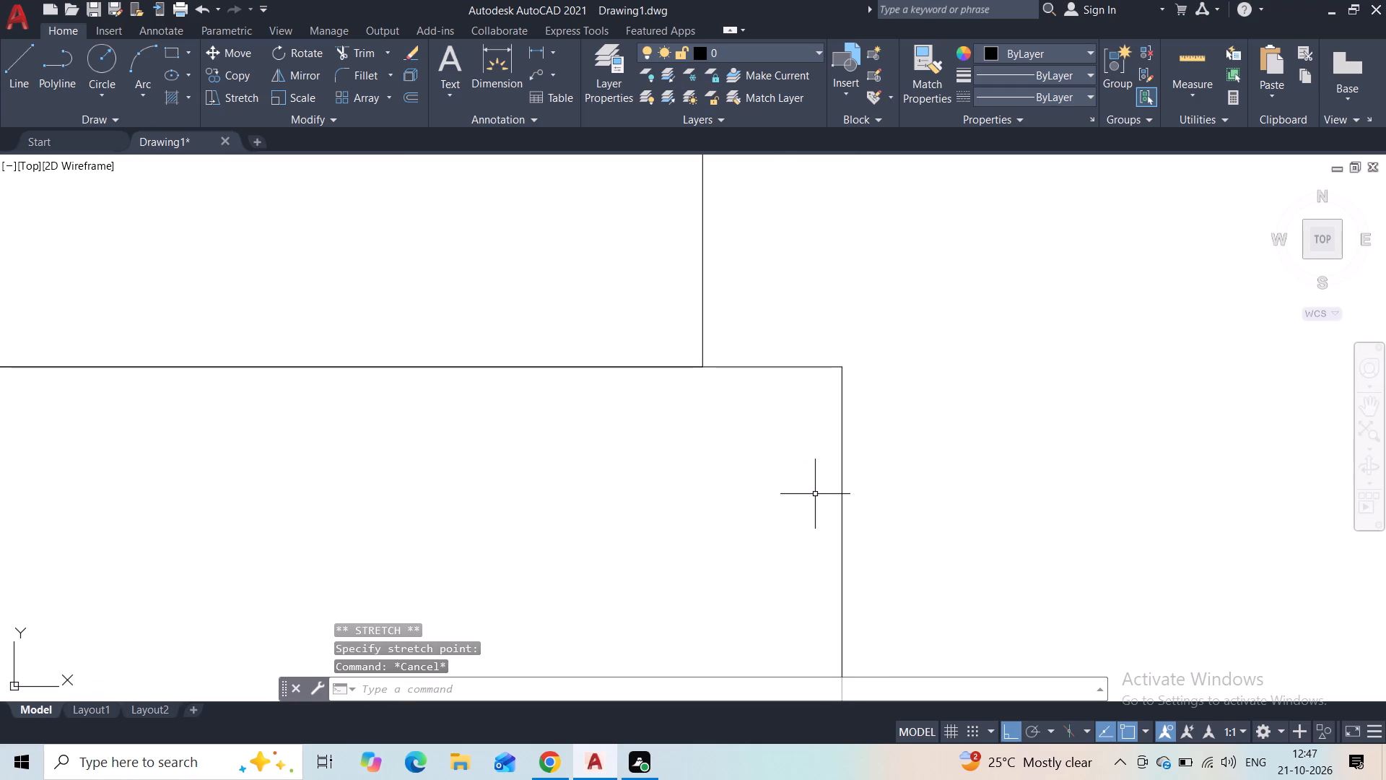
{"action": "left_click", "coordinate": [738, 234]}
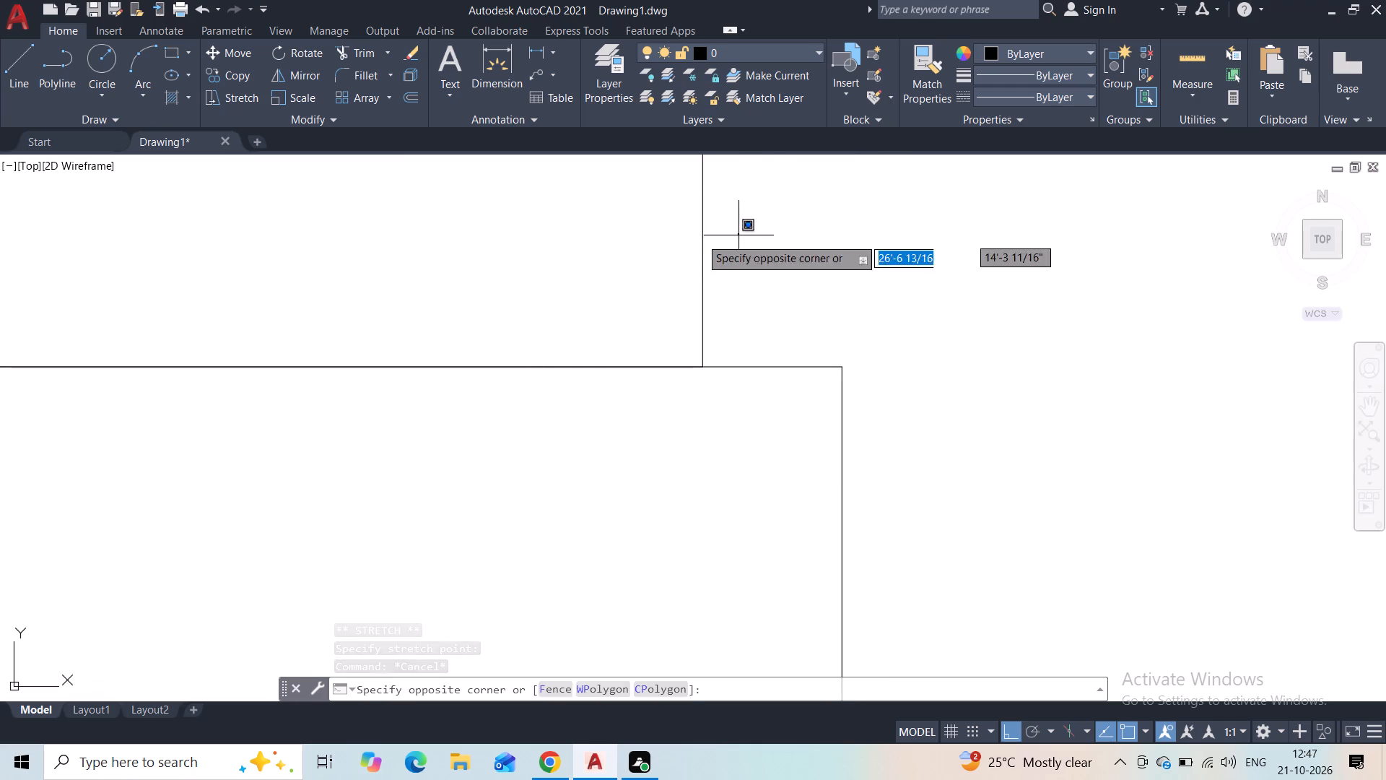
{"action": "left_click", "coordinate": [601, 238]}
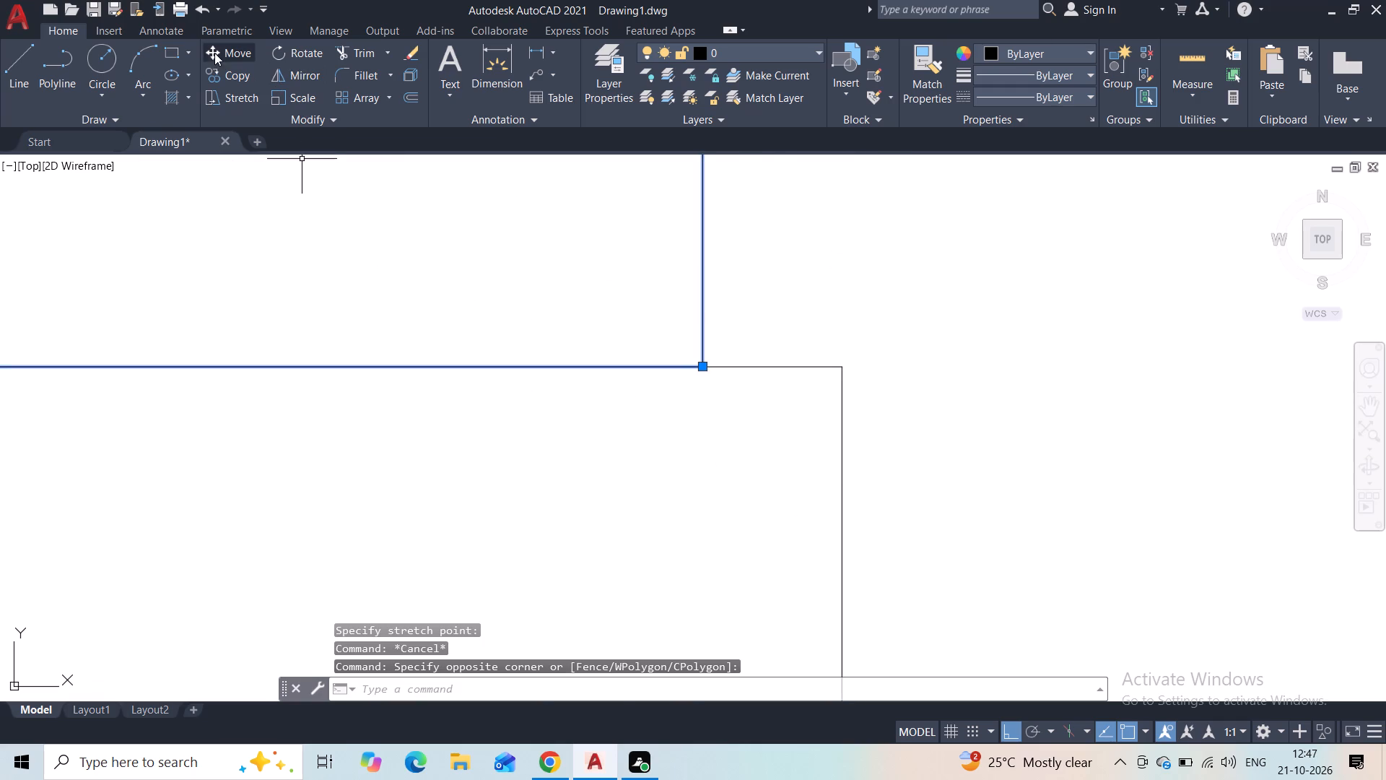
{"action": "left_click", "coordinate": [214, 53]}
{"action": "left_click", "coordinate": [702, 359]}
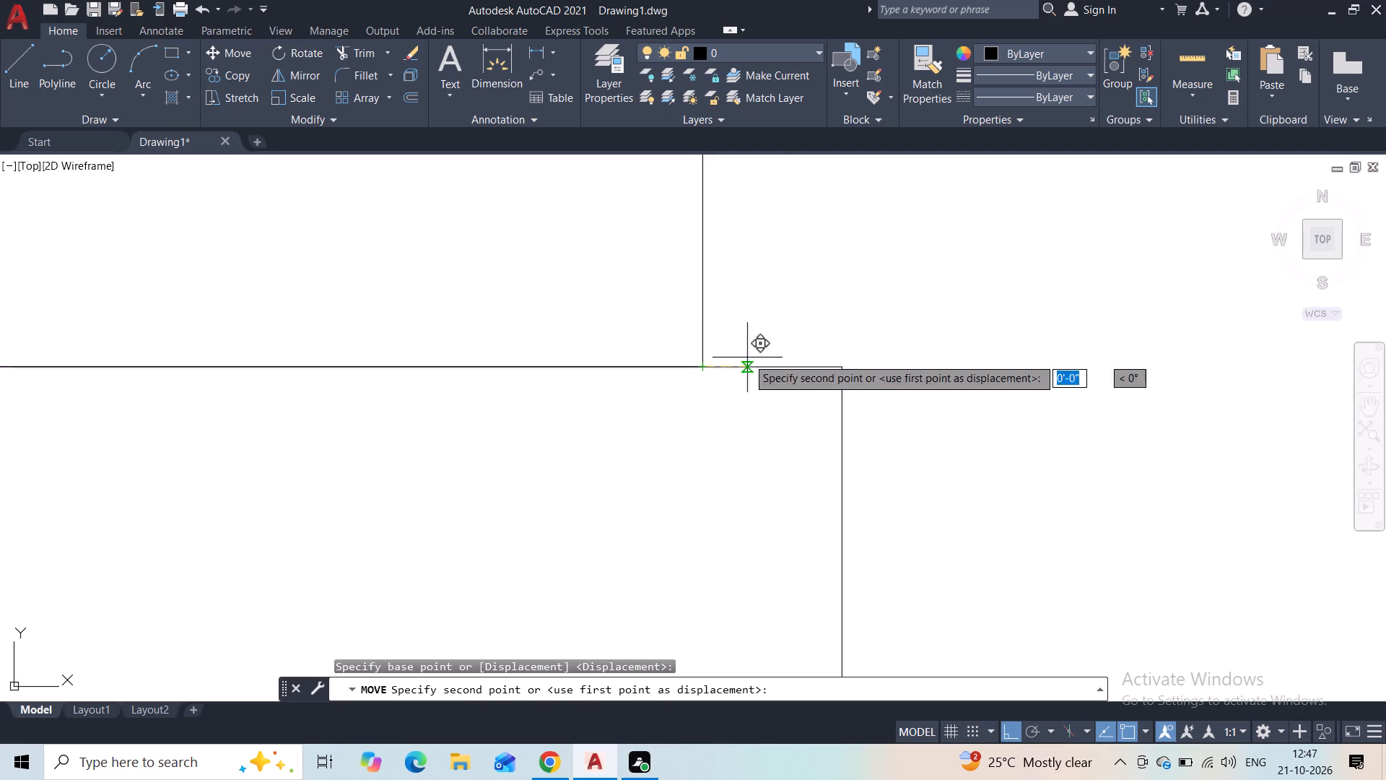
{"action": "left_click", "coordinate": [833, 368]}
{"action": "key", "text": "Escape"}
Move the rectangle above the steps horizontally to the left, so its right side sits inward of the steps' right end.
{"action": "scroll", "coordinate": [860, 329], "scroll_direction": "down", "scroll_amount": 2}
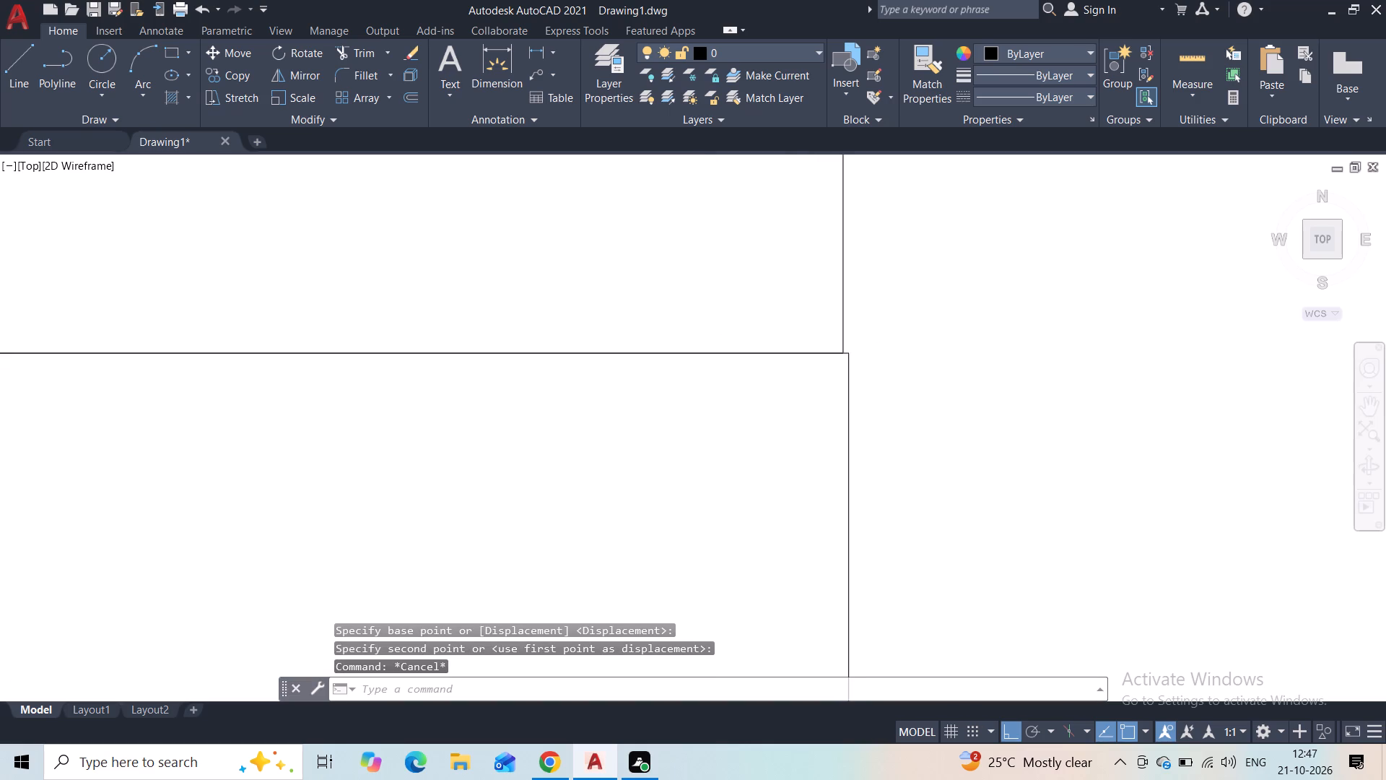
{"action": "scroll", "coordinate": [859, 334], "scroll_direction": "down", "scroll_amount": 1}
{"action": "scroll", "coordinate": [740, 315], "scroll_direction": "down", "scroll_amount": 6}
{"action": "scroll", "coordinate": [611, 344], "scroll_direction": "down", "scroll_amount": 3}
{"action": "middle_click_drag", "start_coordinate": [575, 320], "coordinate": [597, 516]}
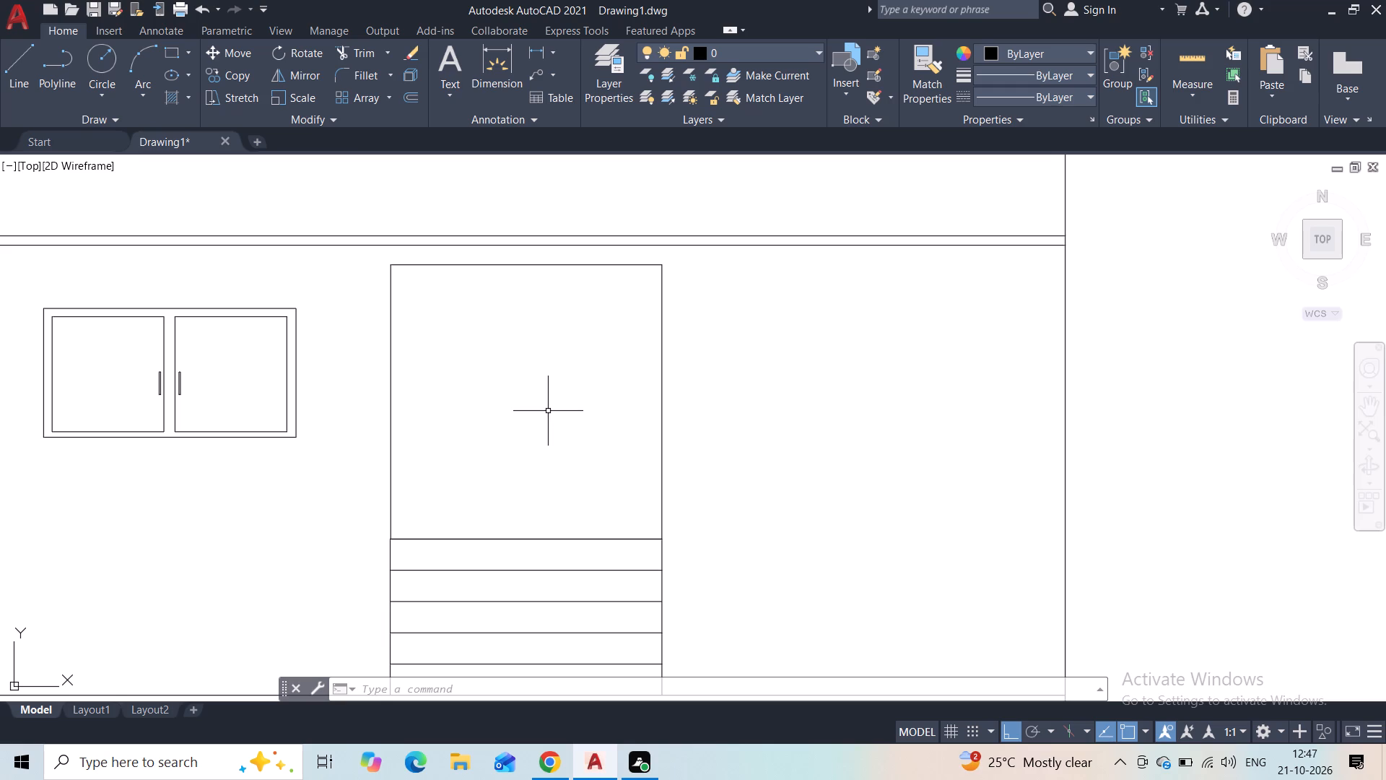
{"action": "scroll", "coordinate": [544, 445], "scroll_direction": "down", "scroll_amount": 2}
{"action": "scroll", "coordinate": [528, 476], "scroll_direction": "up", "scroll_amount": 2}
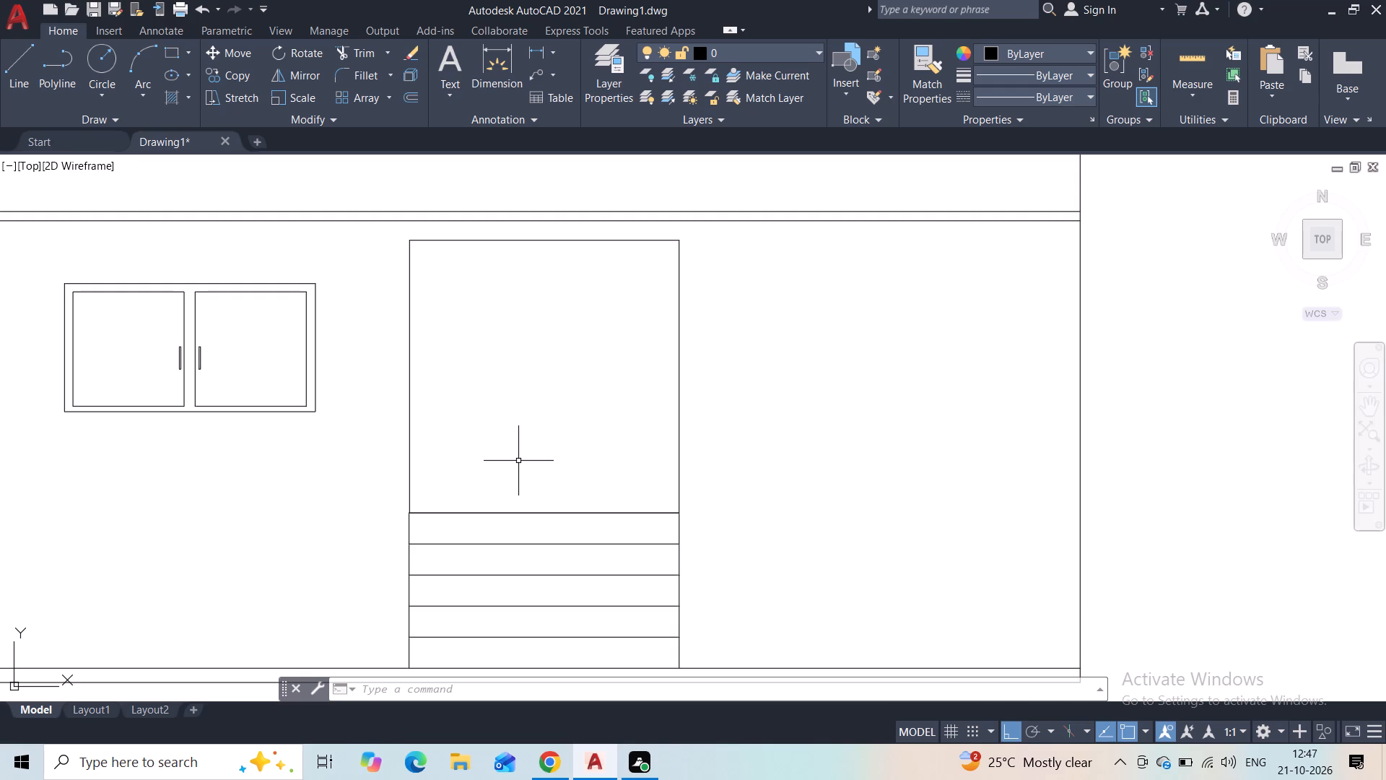
{"action": "middle_click_drag", "start_coordinate": [529, 419], "coordinate": [570, 354]}
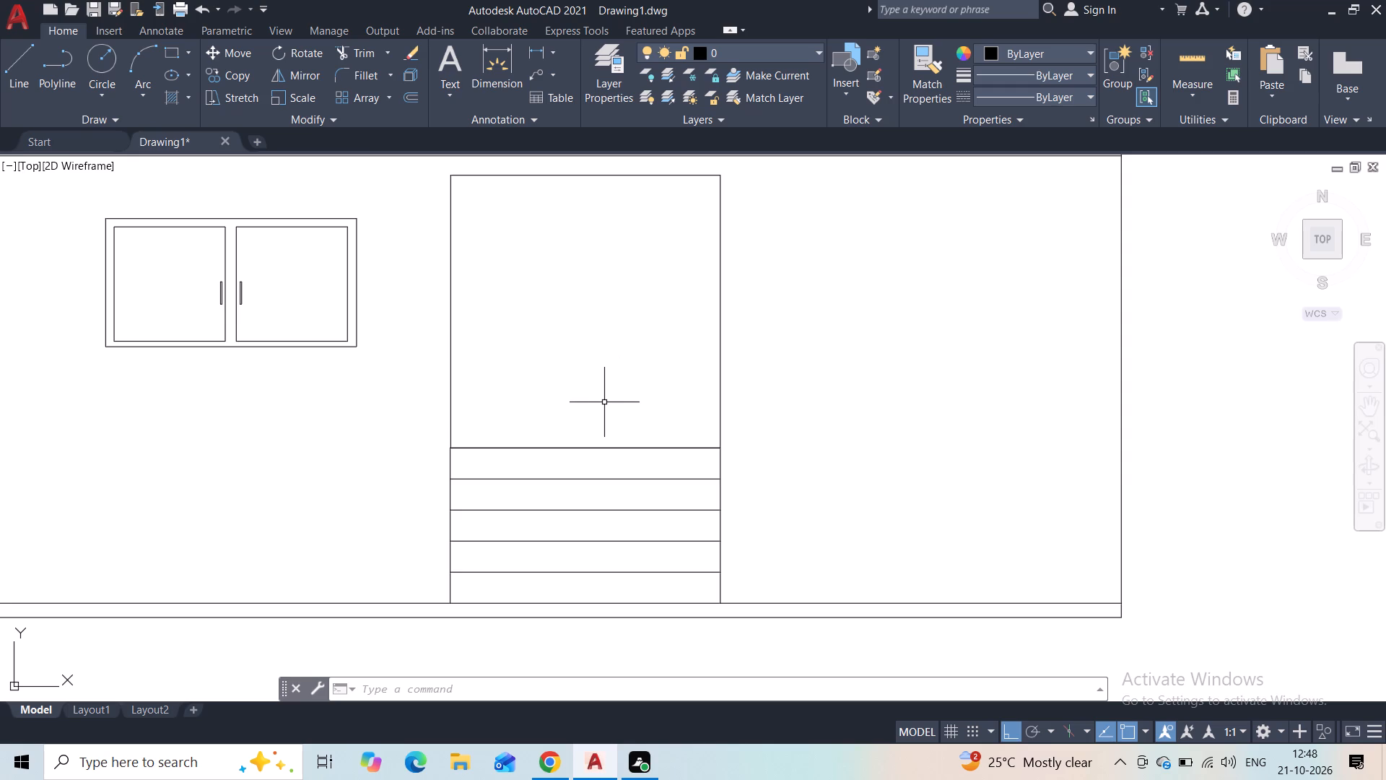
{"action": "left_click", "coordinate": [750, 337]}
{"action": "left_click", "coordinate": [622, 350]}
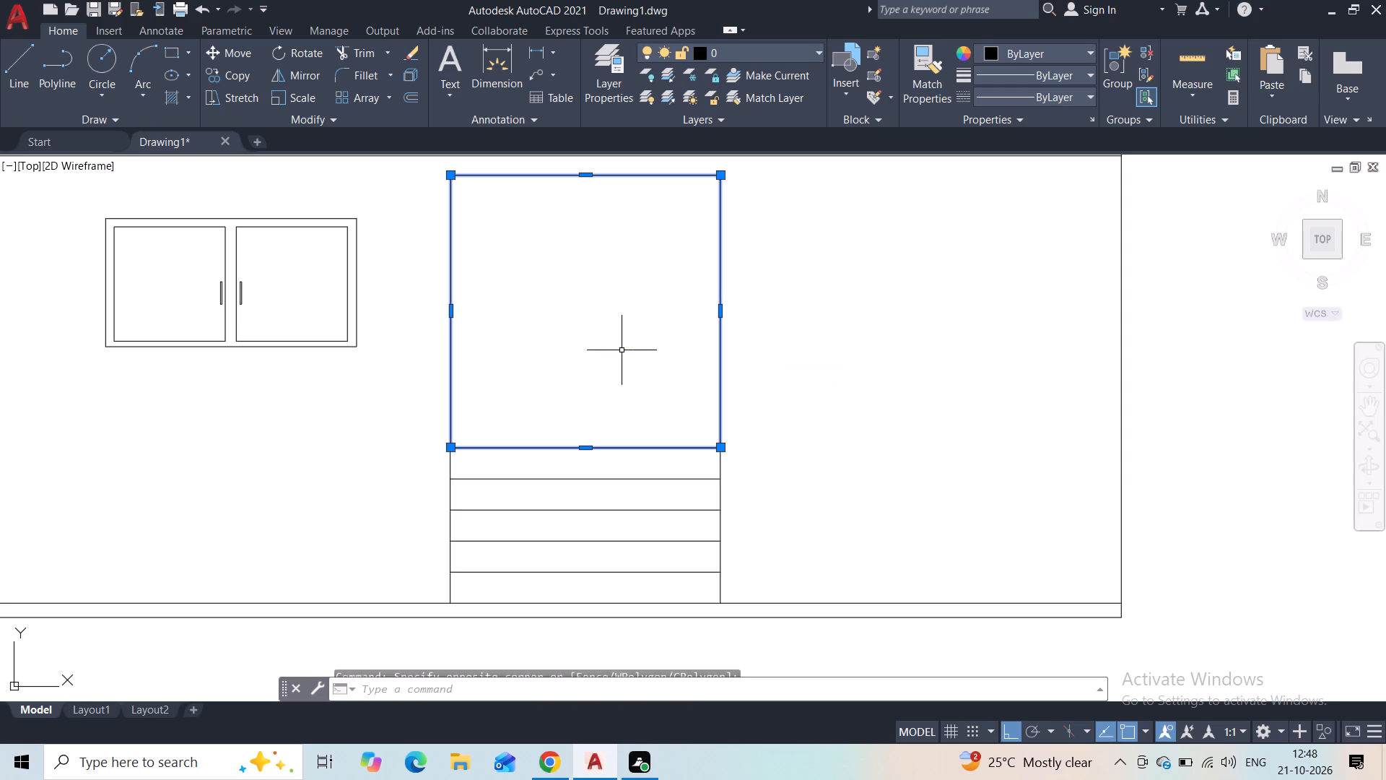
{"action": "left_click", "coordinate": [222, 48]}
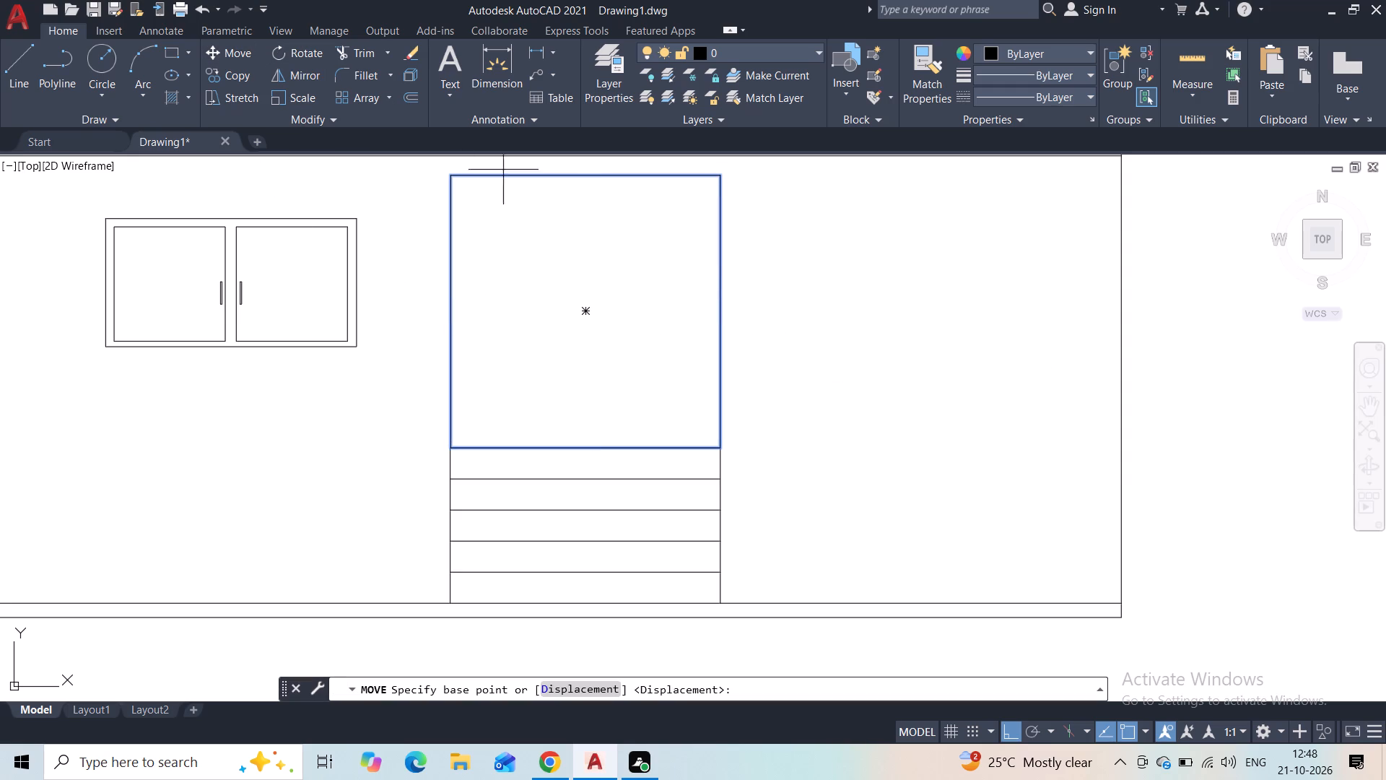
{"action": "scroll", "coordinate": [718, 430], "scroll_direction": "up", "scroll_amount": 3}
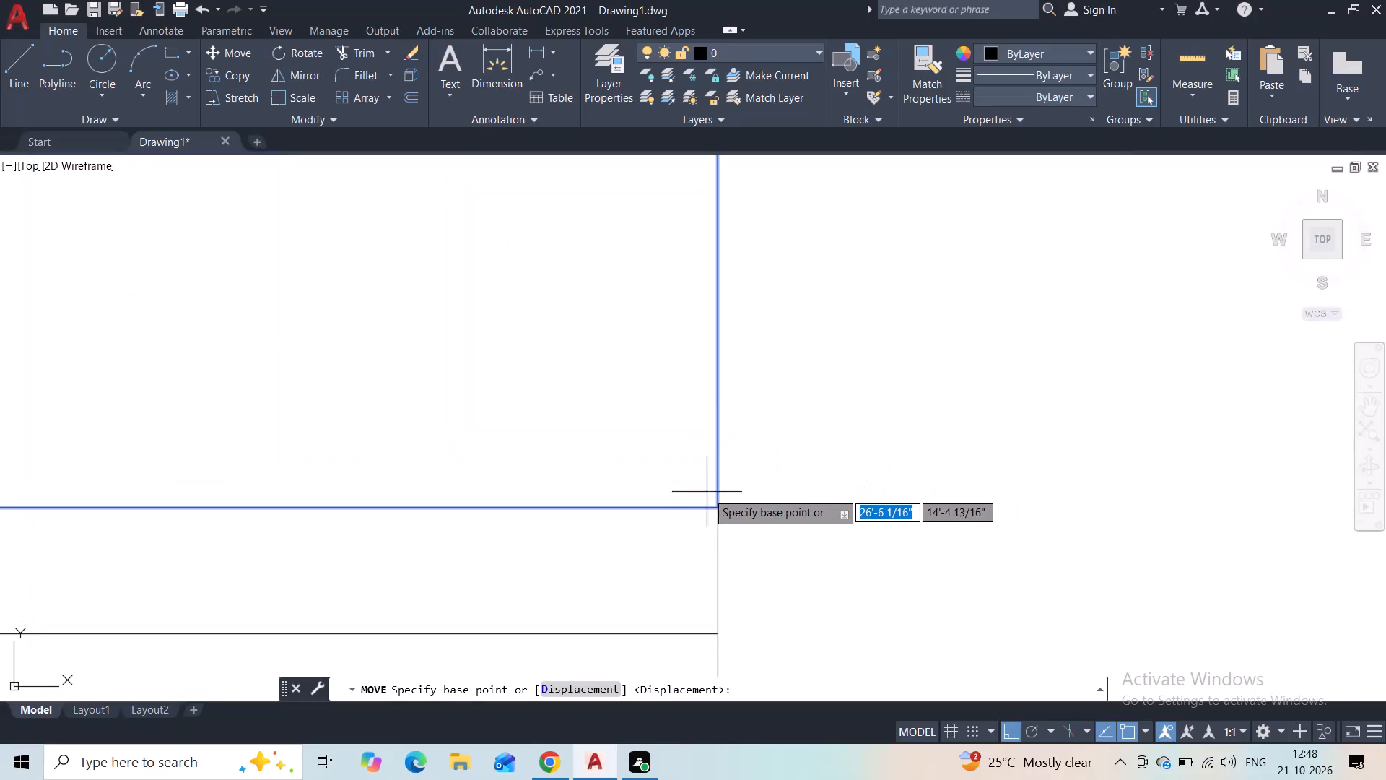
{"action": "left_click", "coordinate": [717, 511]}
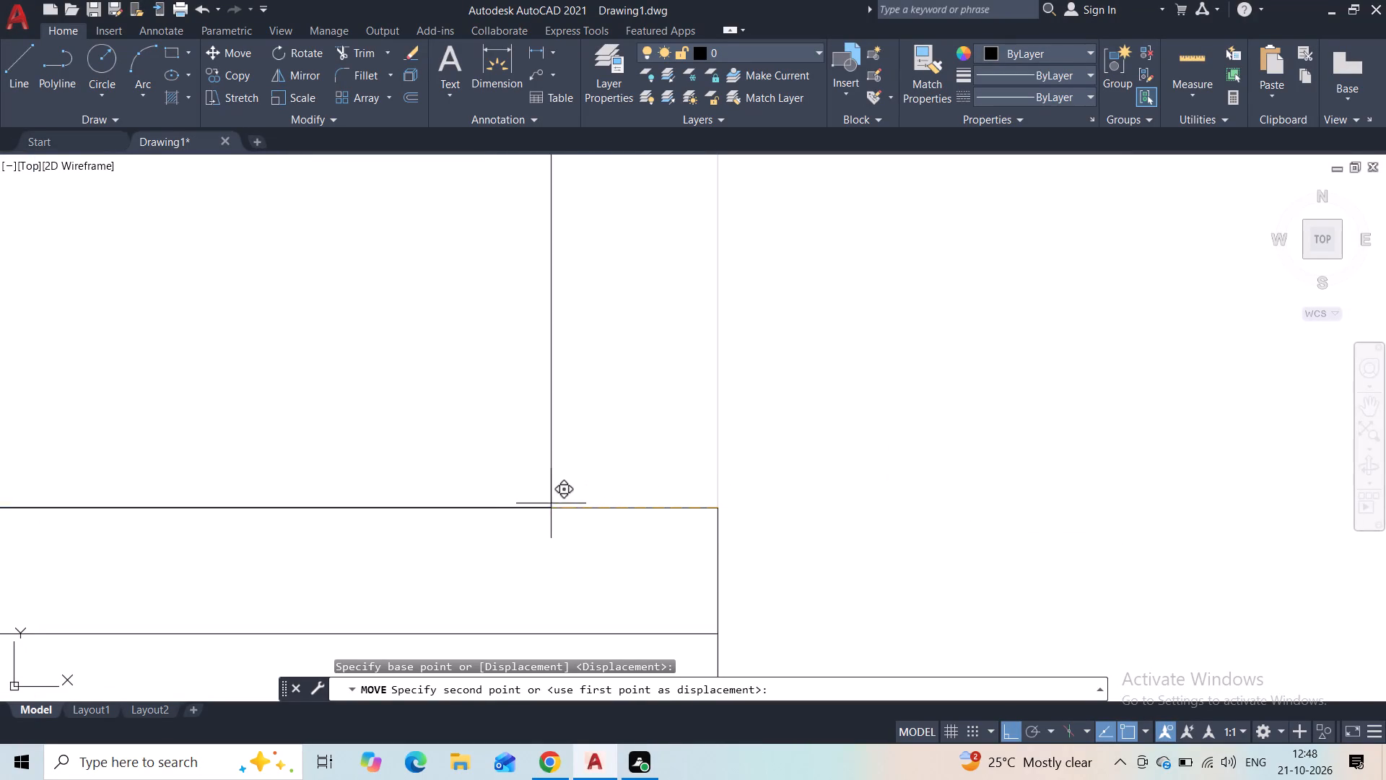
{"action": "left_click", "coordinate": [540, 503]}
Stretch the left edge of the rectangle above the steps inward by about 1'-9 1/2" to narrow the door opening.
{"action": "middle_click_drag", "start_coordinate": [480, 387], "coordinate": [695, 443]}
{"action": "scroll", "coordinate": [643, 411], "scroll_direction": "down", "scroll_amount": 5}
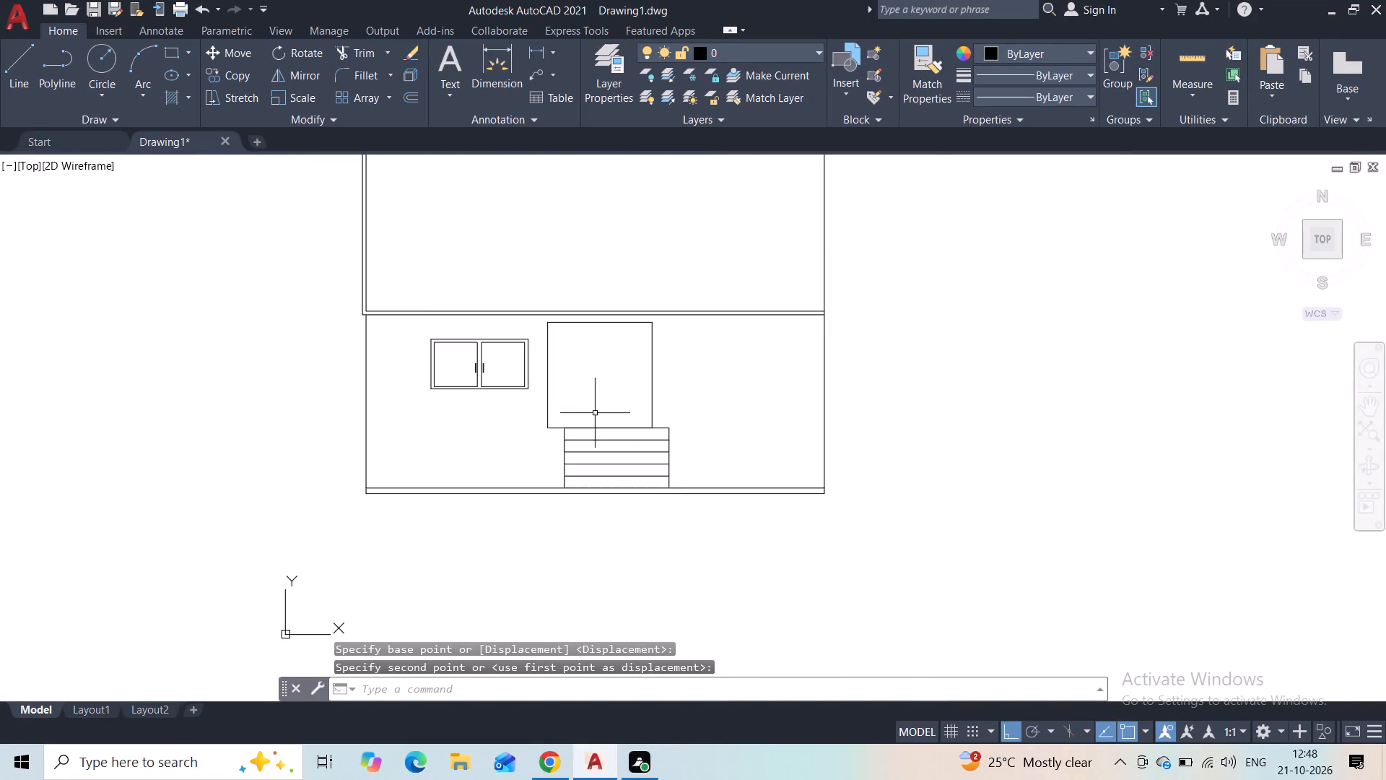
{"action": "scroll", "coordinate": [572, 414], "scroll_direction": "up", "scroll_amount": 2}
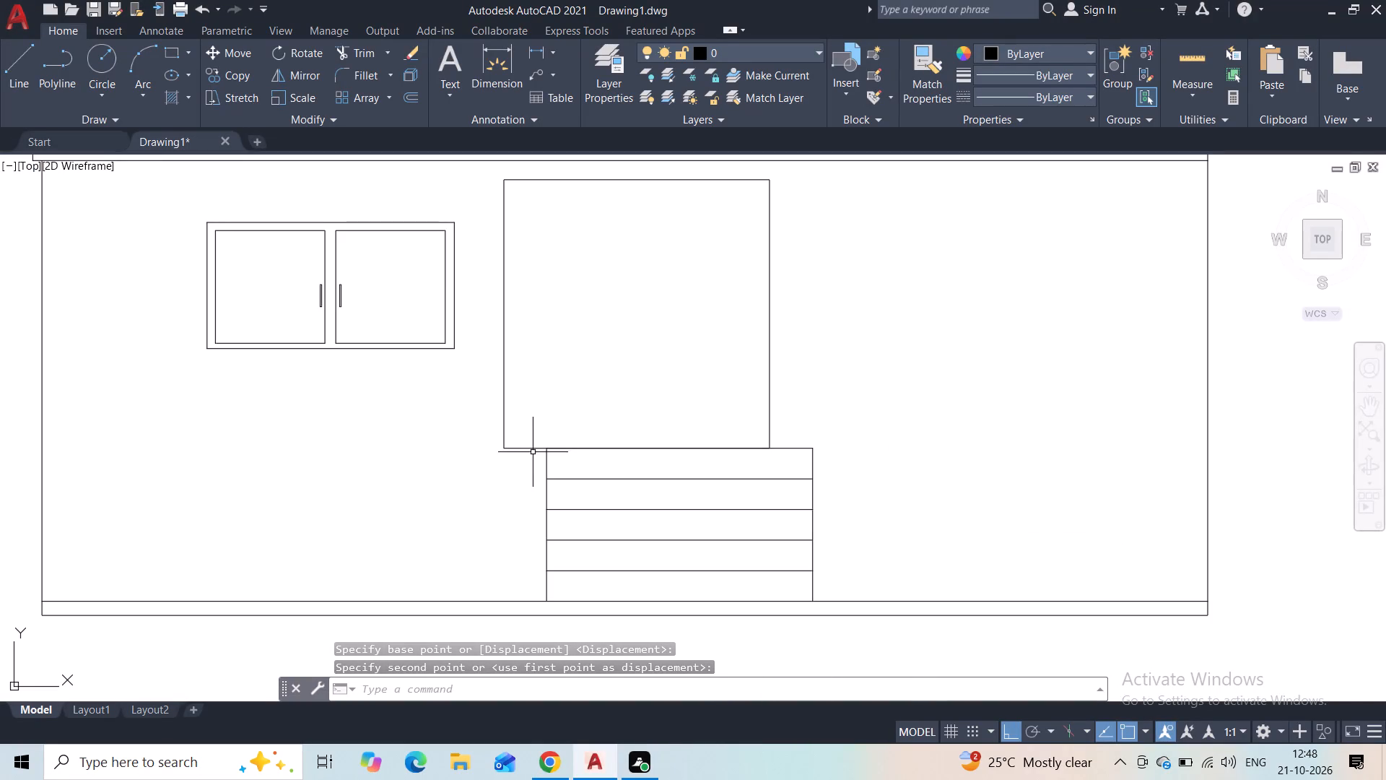
{"action": "left_click", "coordinate": [536, 354]}
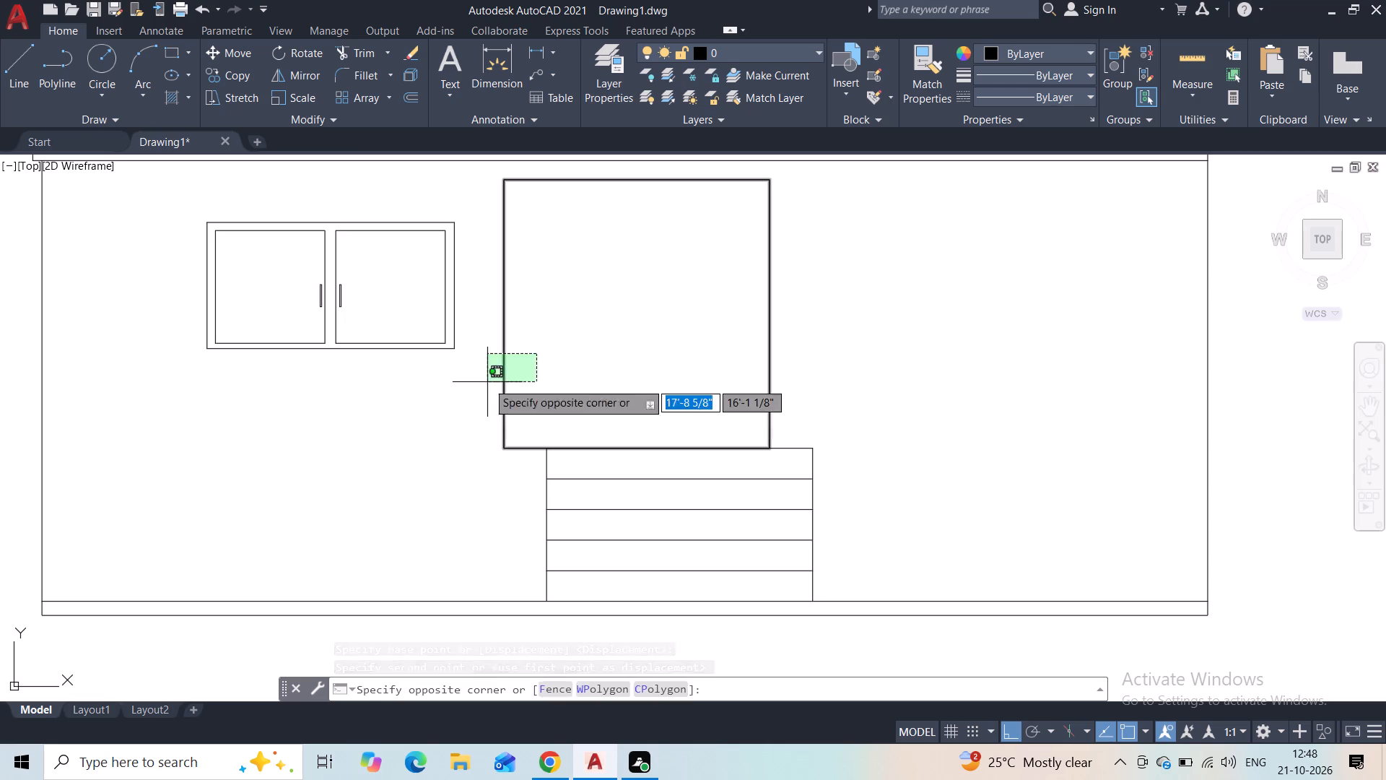
{"action": "left_click", "coordinate": [487, 382]}
{"action": "left_click", "coordinate": [505, 315]}
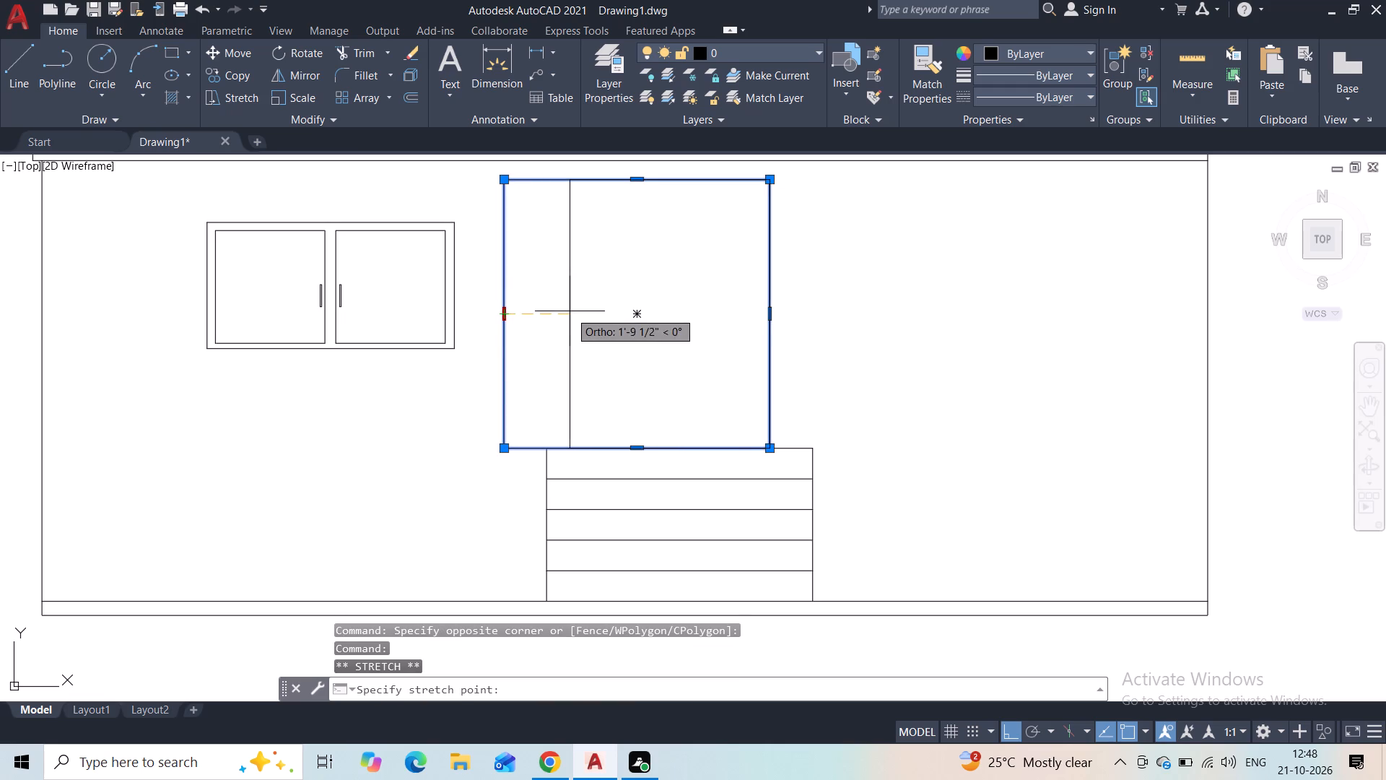
{"action": "left_click", "coordinate": [570, 312]}
{"action": "key", "text": "Escape"}
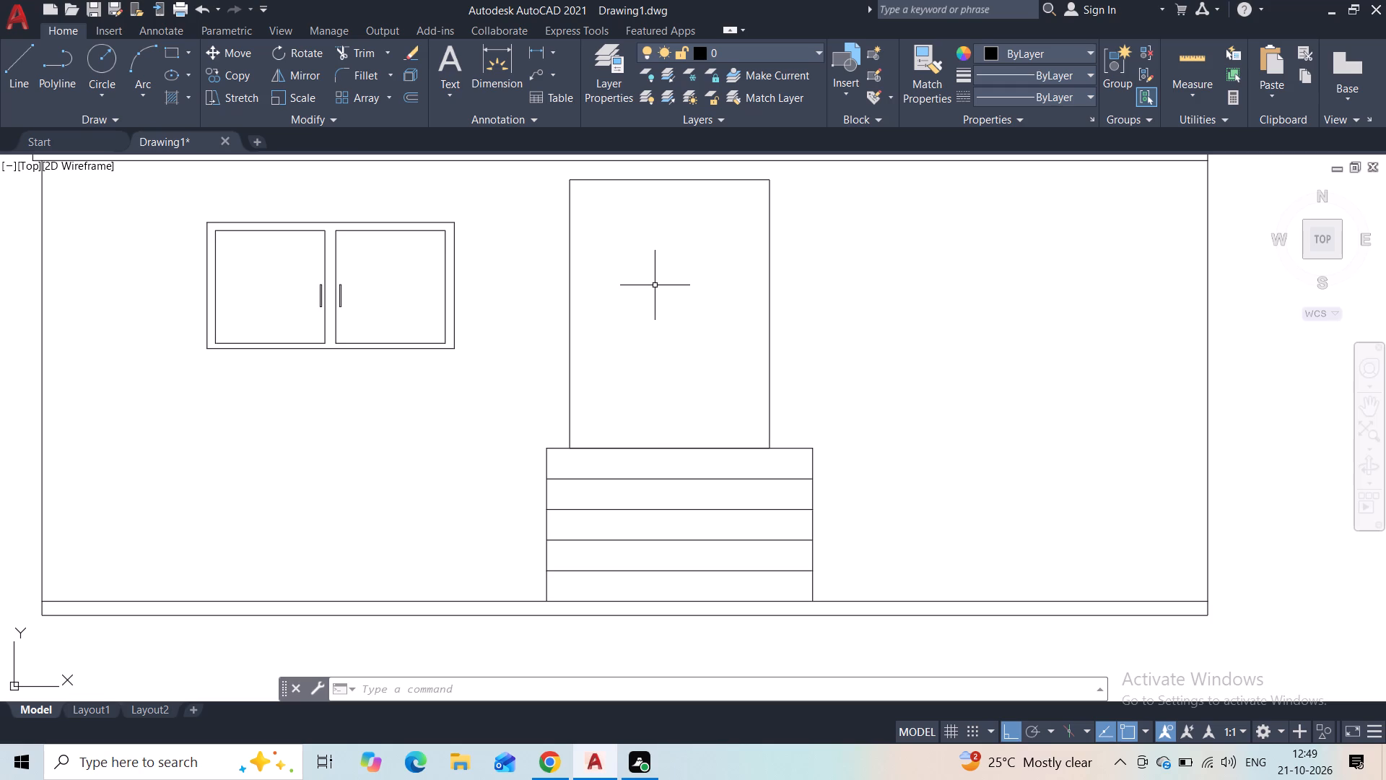
Draw an inner door rectangle about 4'-10" wide and 6'-9" high inside the opening, ending on the top step line.
{"action": "left_click", "coordinate": [165, 54]}
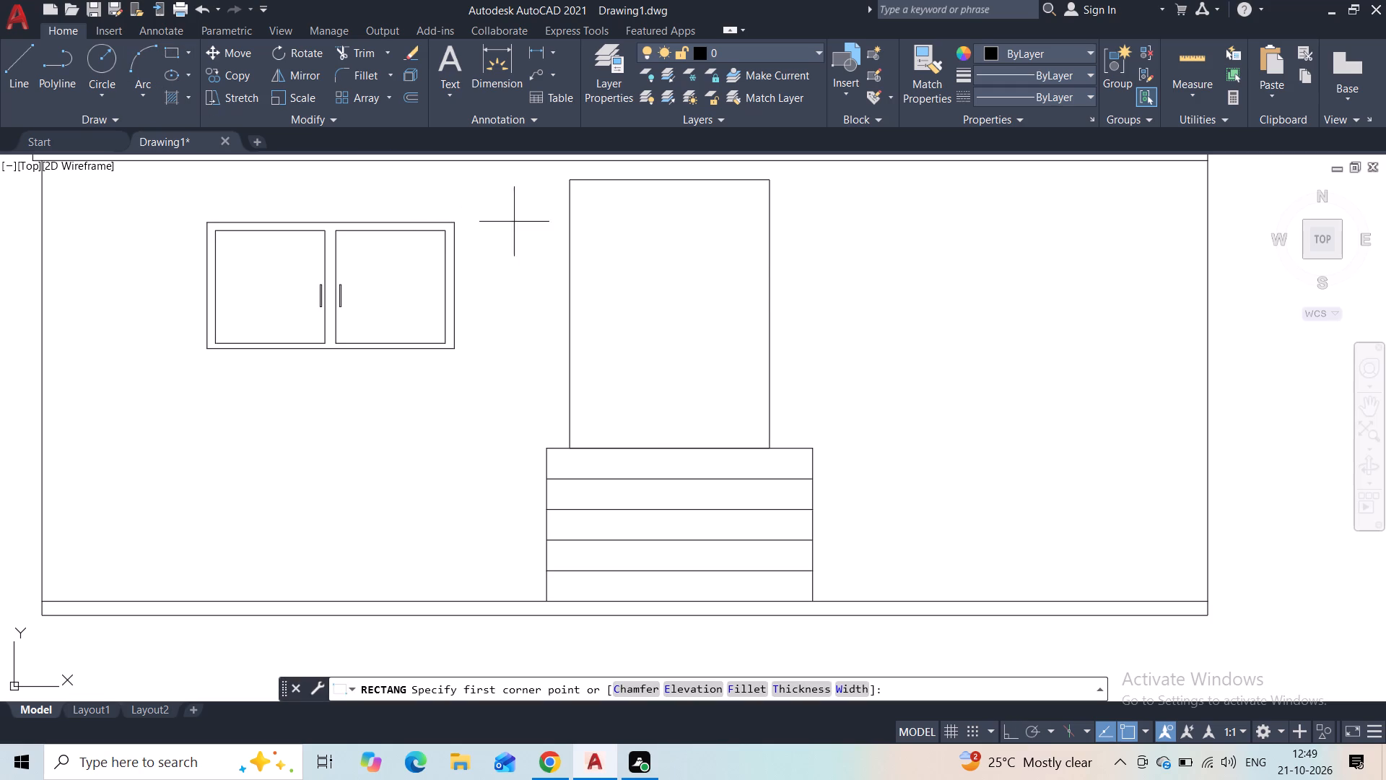
{"action": "left_click", "coordinate": [582, 199]}
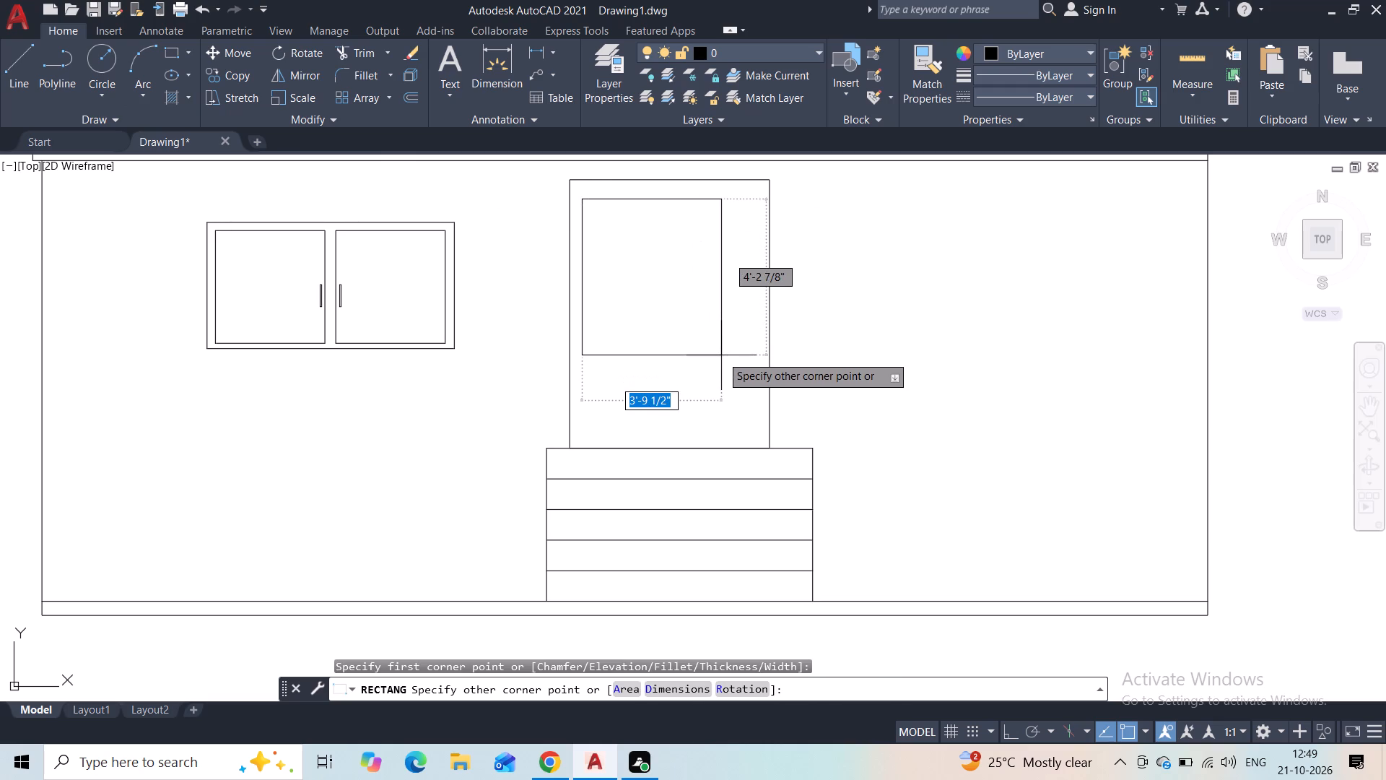
{"action": "scroll", "coordinate": [736, 405], "scroll_direction": "up", "scroll_amount": 2}
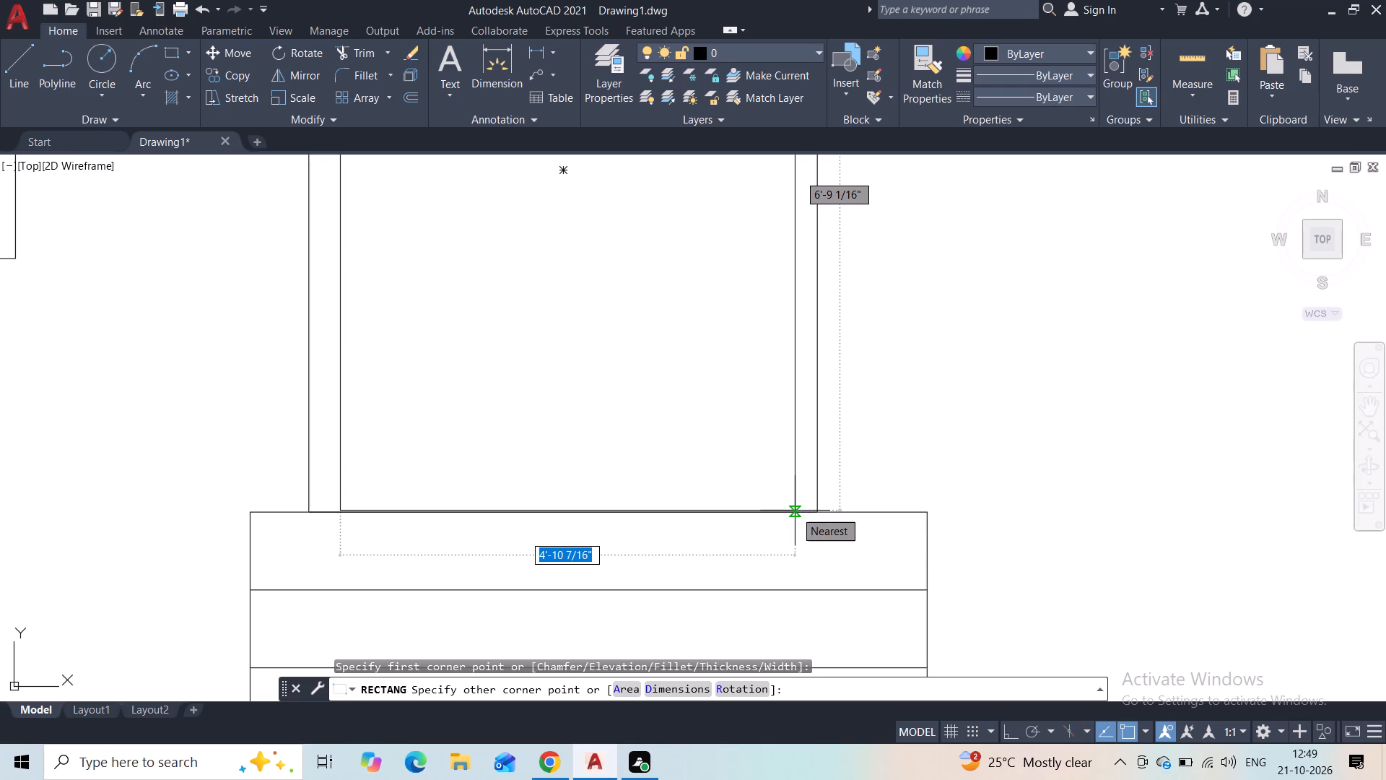
{"action": "scroll", "coordinate": [795, 511], "scroll_direction": "up", "scroll_amount": 3}
{"action": "left_click", "coordinate": [801, 521]}
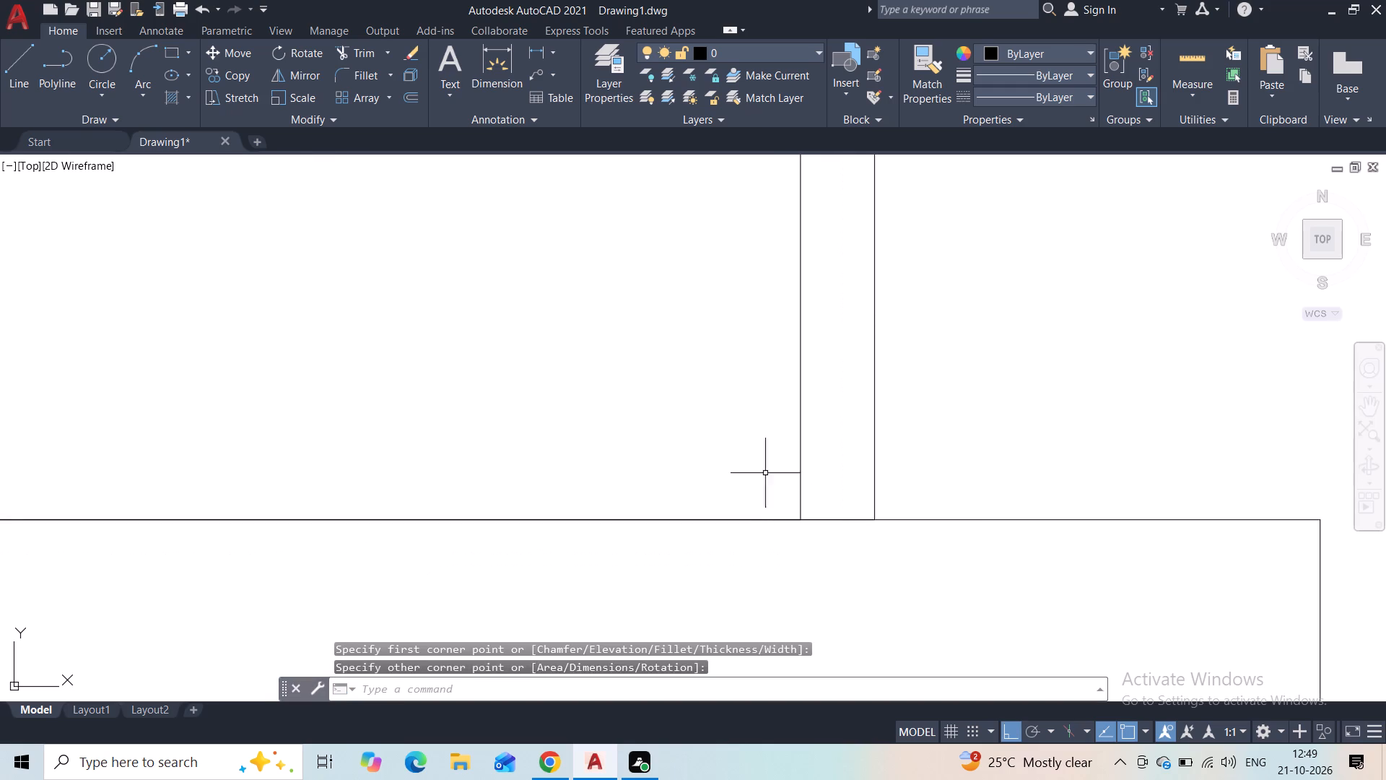
{"action": "key", "text": "Escape"}
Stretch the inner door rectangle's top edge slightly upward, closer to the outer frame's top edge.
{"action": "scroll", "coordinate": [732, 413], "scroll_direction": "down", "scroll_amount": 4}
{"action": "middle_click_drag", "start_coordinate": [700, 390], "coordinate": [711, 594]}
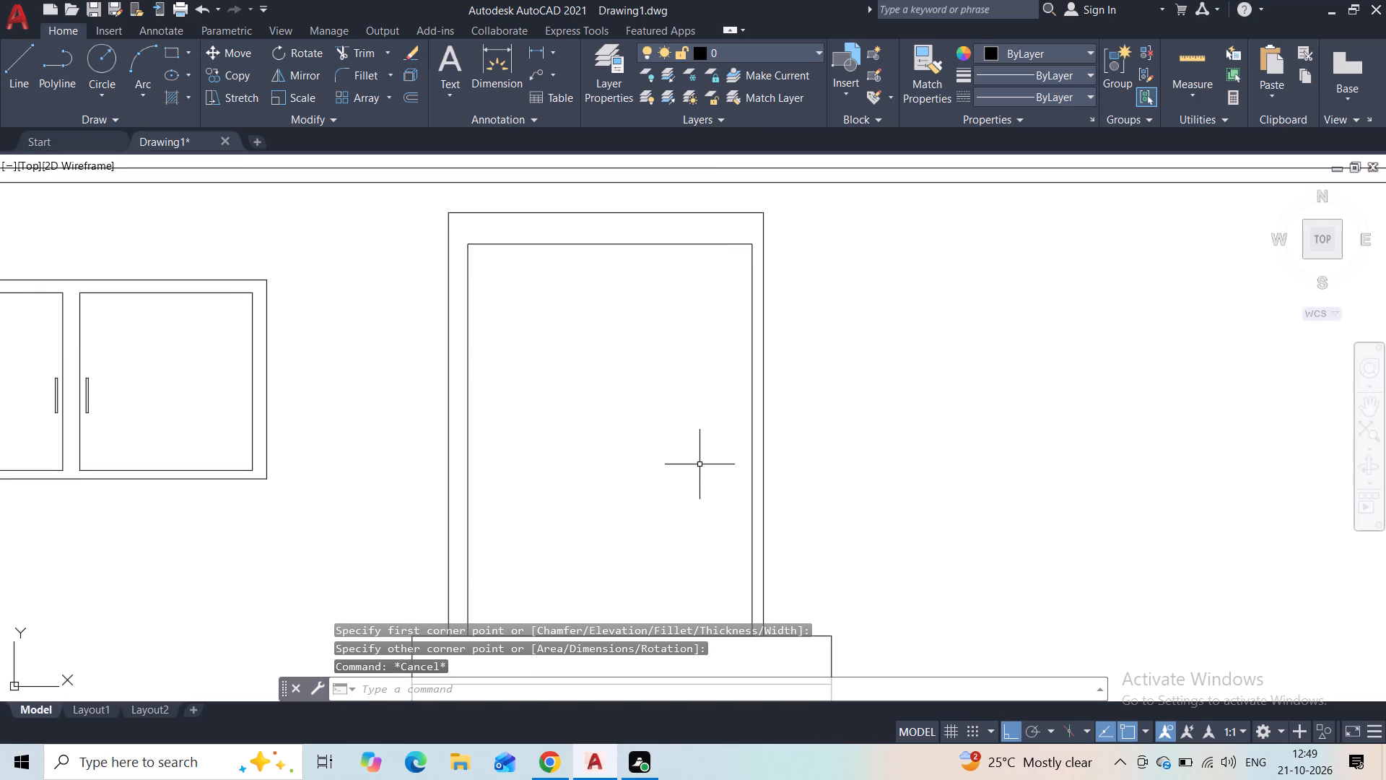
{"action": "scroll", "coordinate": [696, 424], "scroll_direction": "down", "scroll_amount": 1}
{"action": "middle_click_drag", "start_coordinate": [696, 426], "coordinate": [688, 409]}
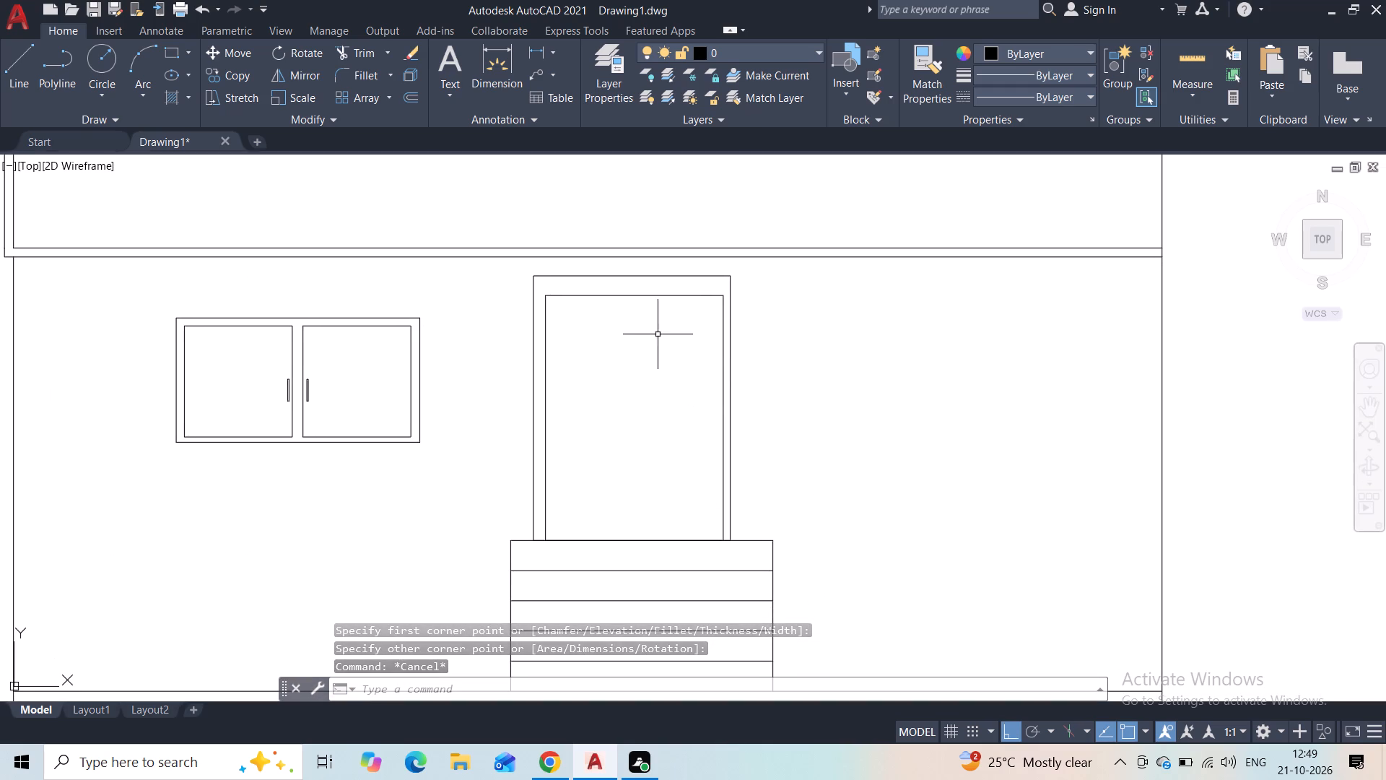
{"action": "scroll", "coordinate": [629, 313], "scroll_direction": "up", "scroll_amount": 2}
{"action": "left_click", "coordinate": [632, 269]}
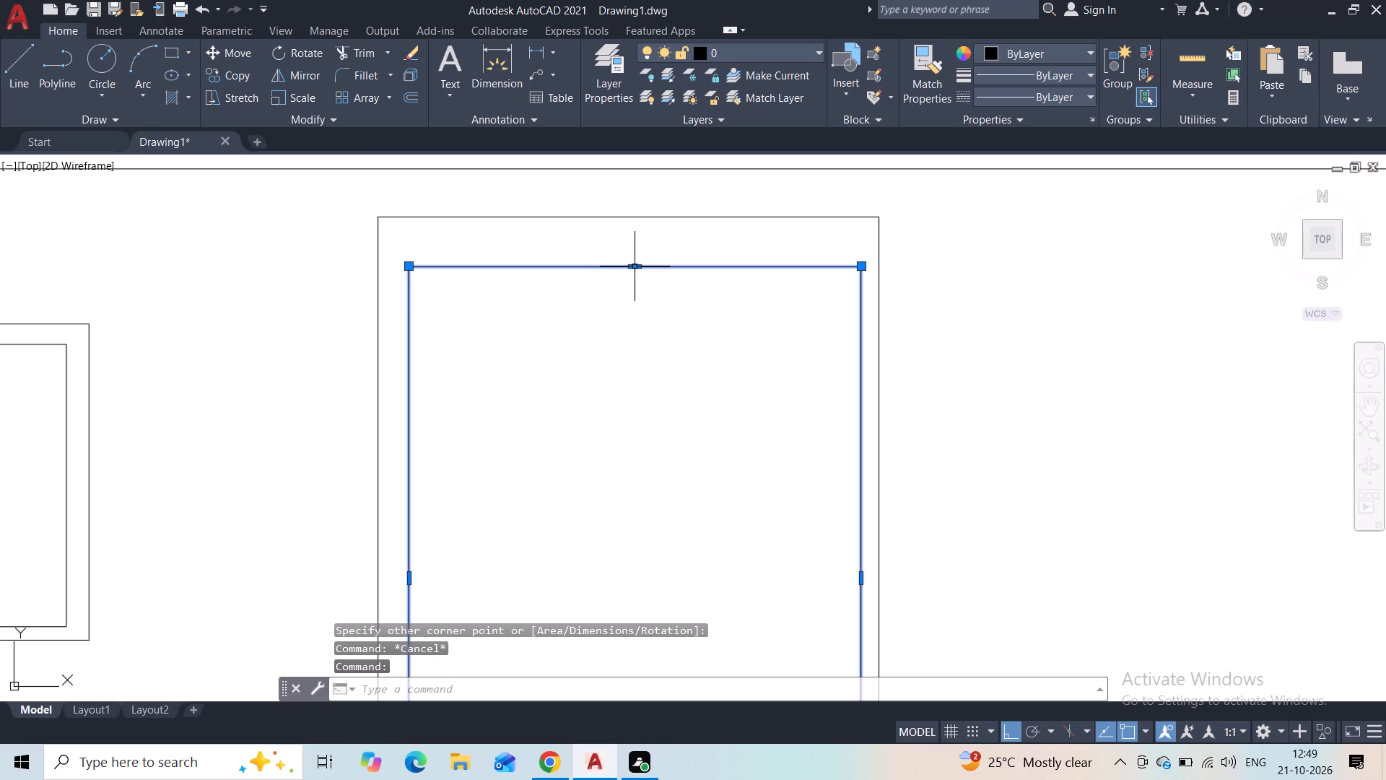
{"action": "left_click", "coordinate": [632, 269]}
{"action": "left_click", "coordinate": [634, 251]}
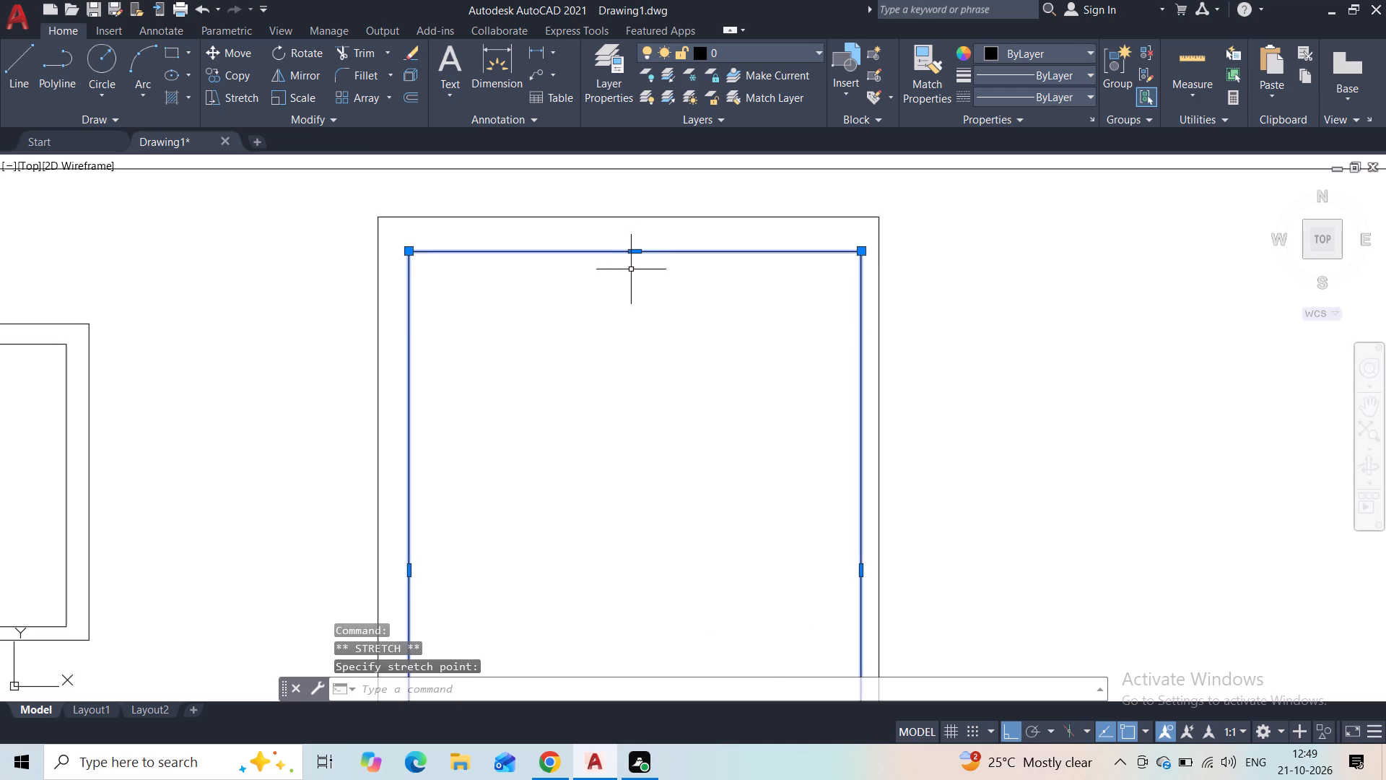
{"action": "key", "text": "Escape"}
Stretch the inner door rectangle's top edge slightly downward to shorten the door panel.
{"action": "scroll", "coordinate": [634, 318], "scroll_direction": "down", "scroll_amount": 2}
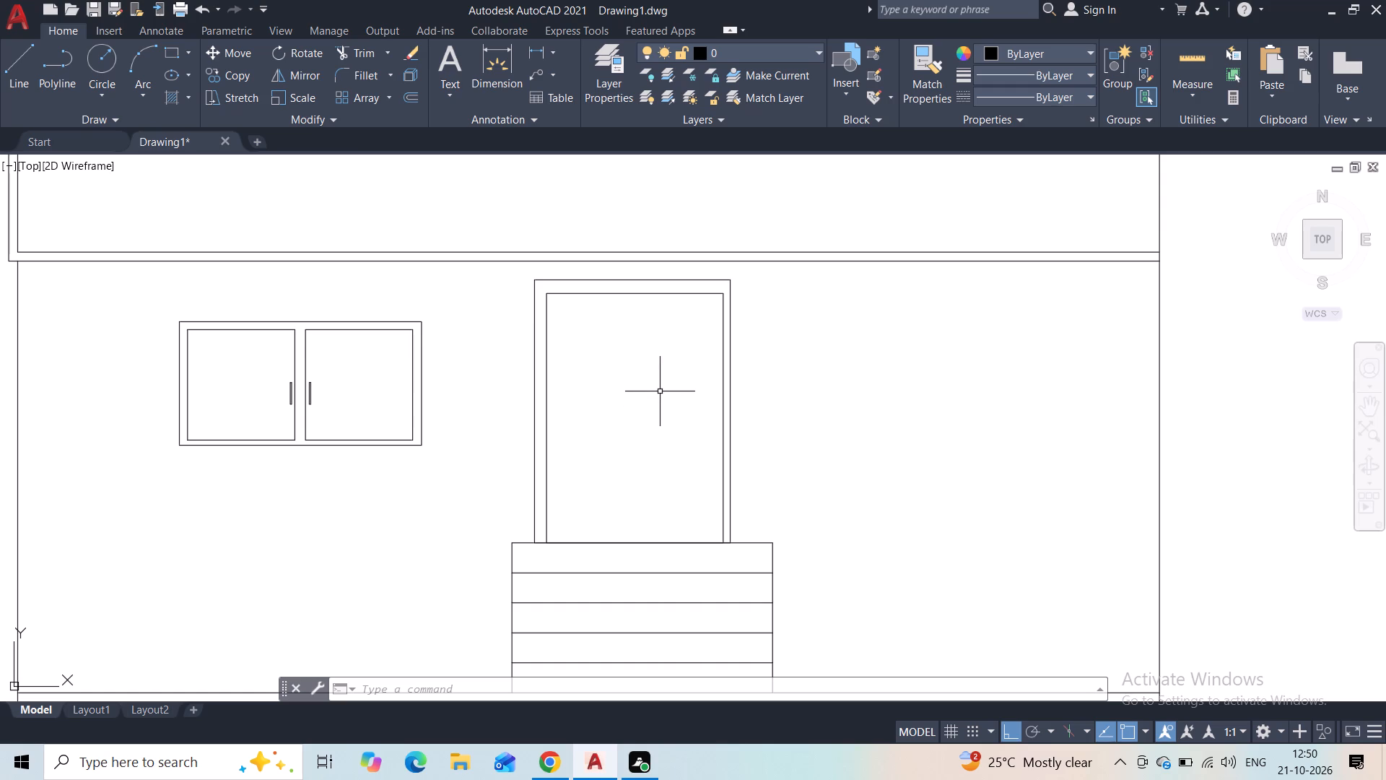
{"action": "middle_click_drag", "start_coordinate": [660, 390], "coordinate": [465, 326]}
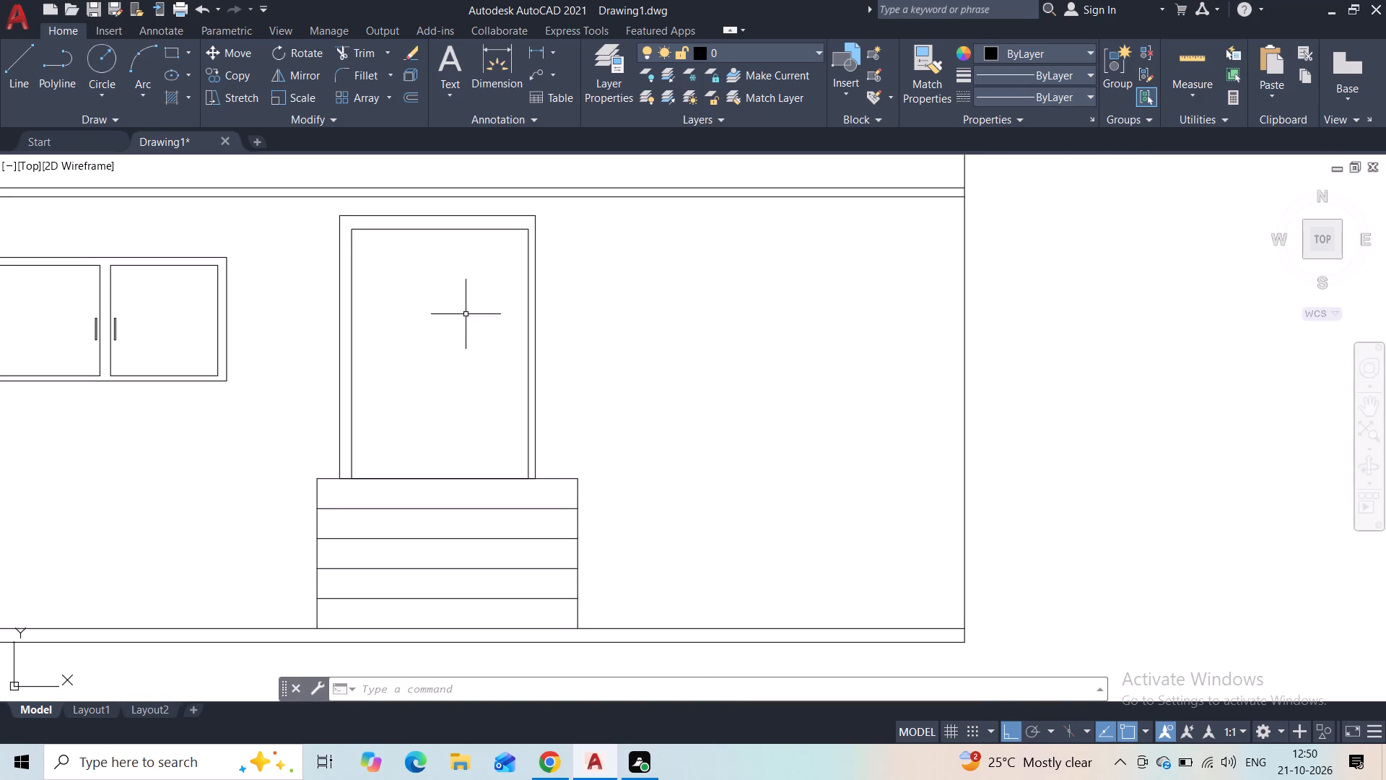
{"action": "left_click", "coordinate": [465, 229]}
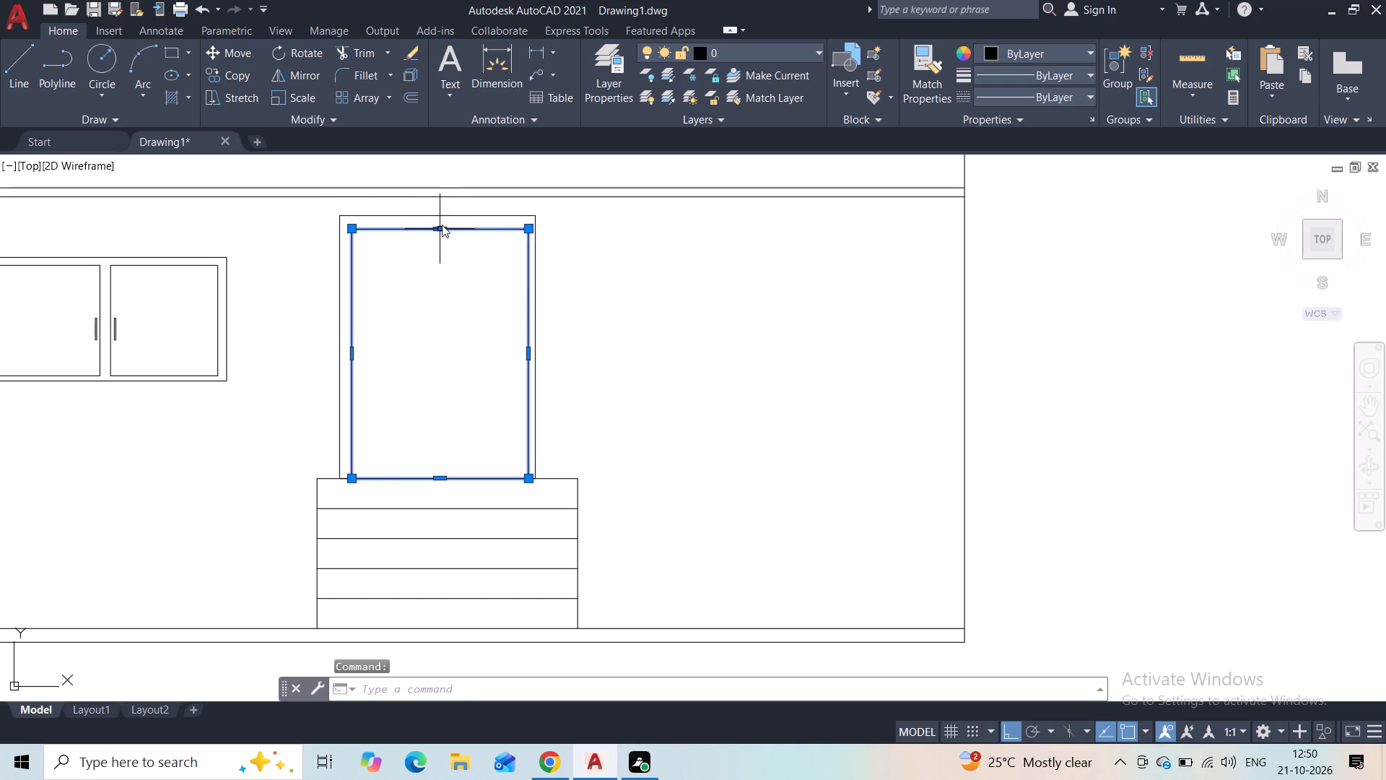
{"action": "left_click", "coordinate": [442, 225]}
{"action": "left_click", "coordinate": [440, 247]}
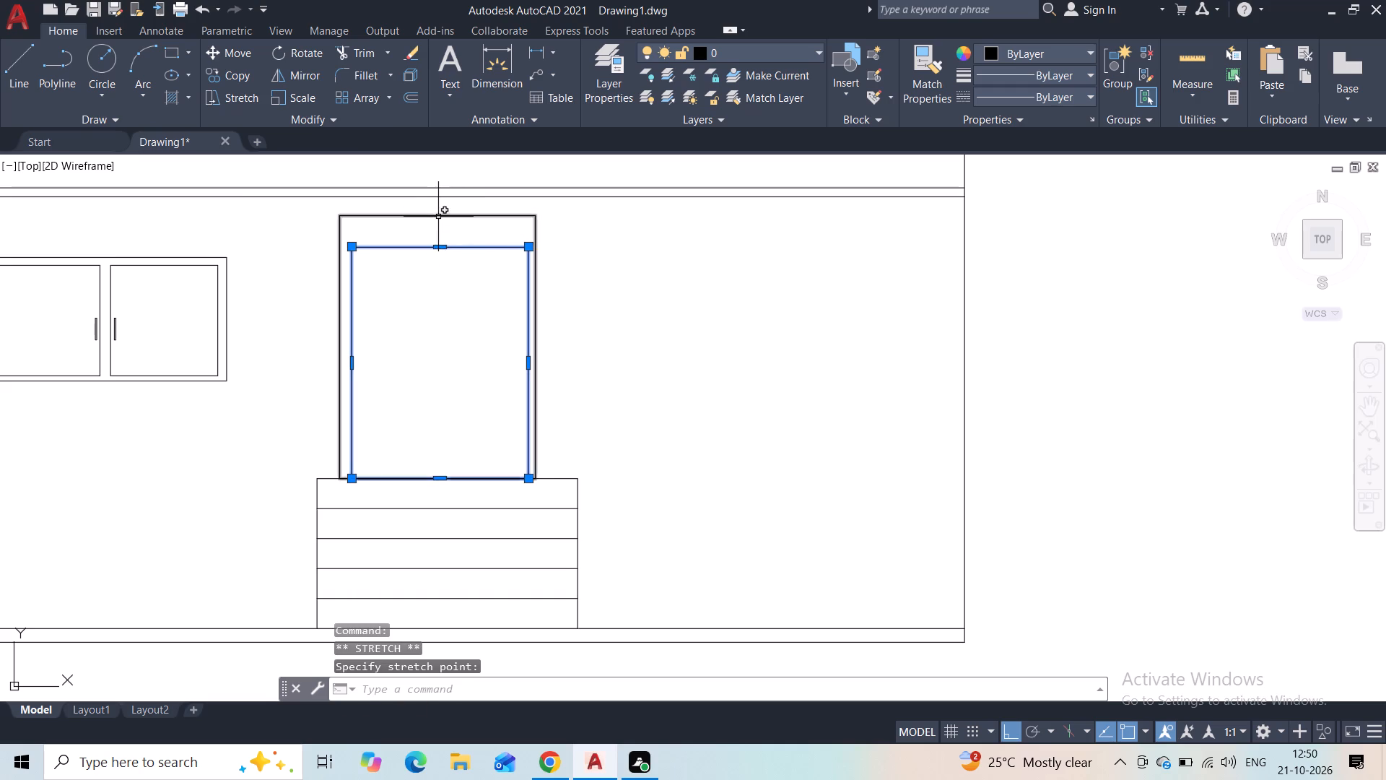
Stretch the outer door rectangle's top edge down by about 6 11/16", leaving a narrow frame above the inner rectangle.
{"action": "left_click", "coordinate": [438, 217]}
{"action": "left_click", "coordinate": [438, 217]}
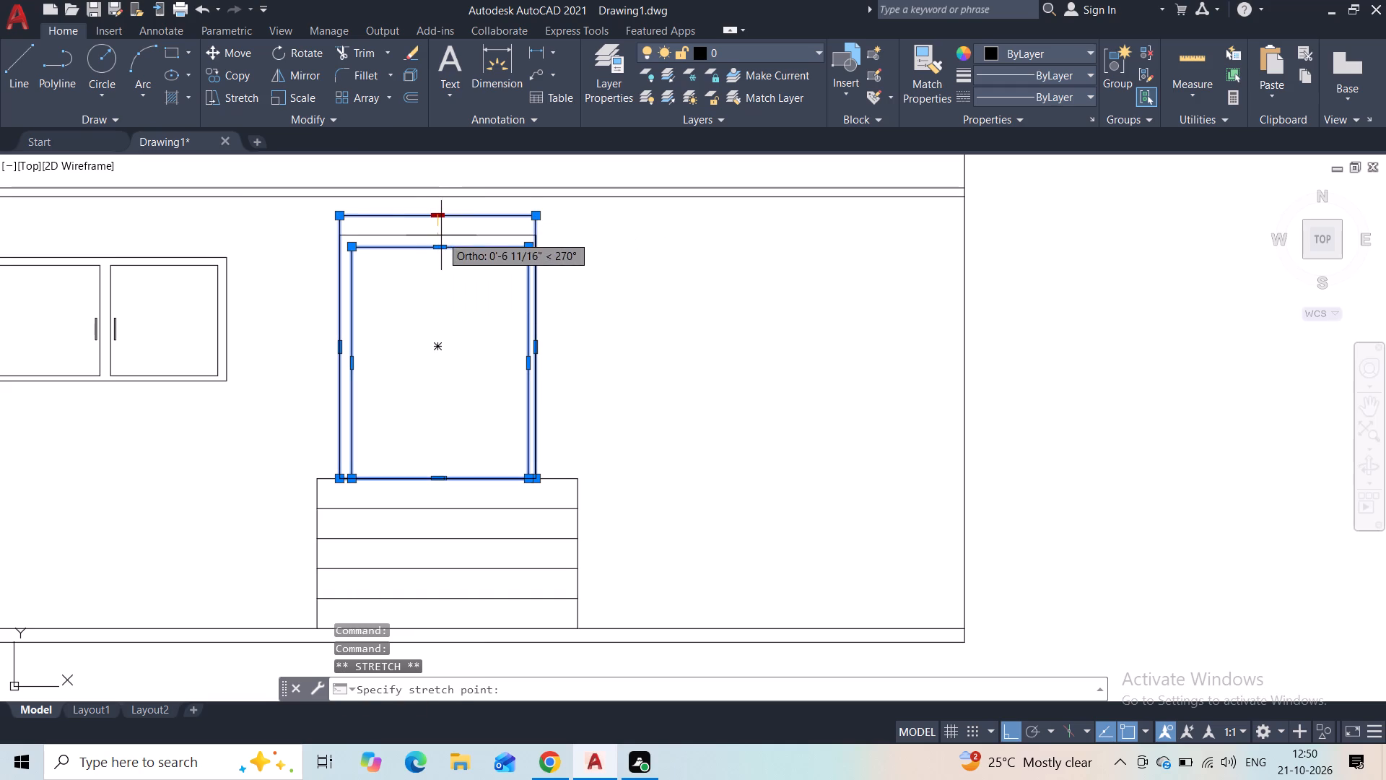
{"action": "left_click", "coordinate": [441, 235]}
{"action": "key", "text": "Escape"}
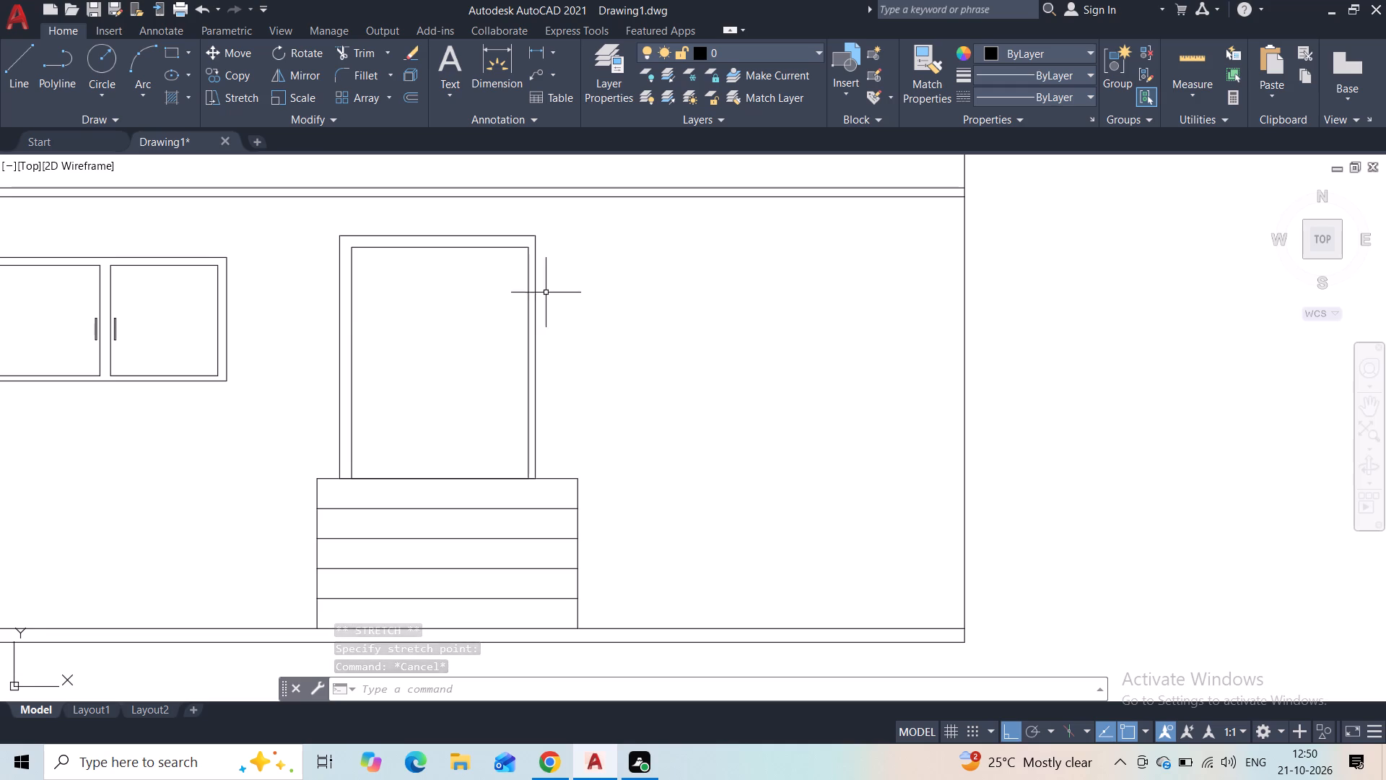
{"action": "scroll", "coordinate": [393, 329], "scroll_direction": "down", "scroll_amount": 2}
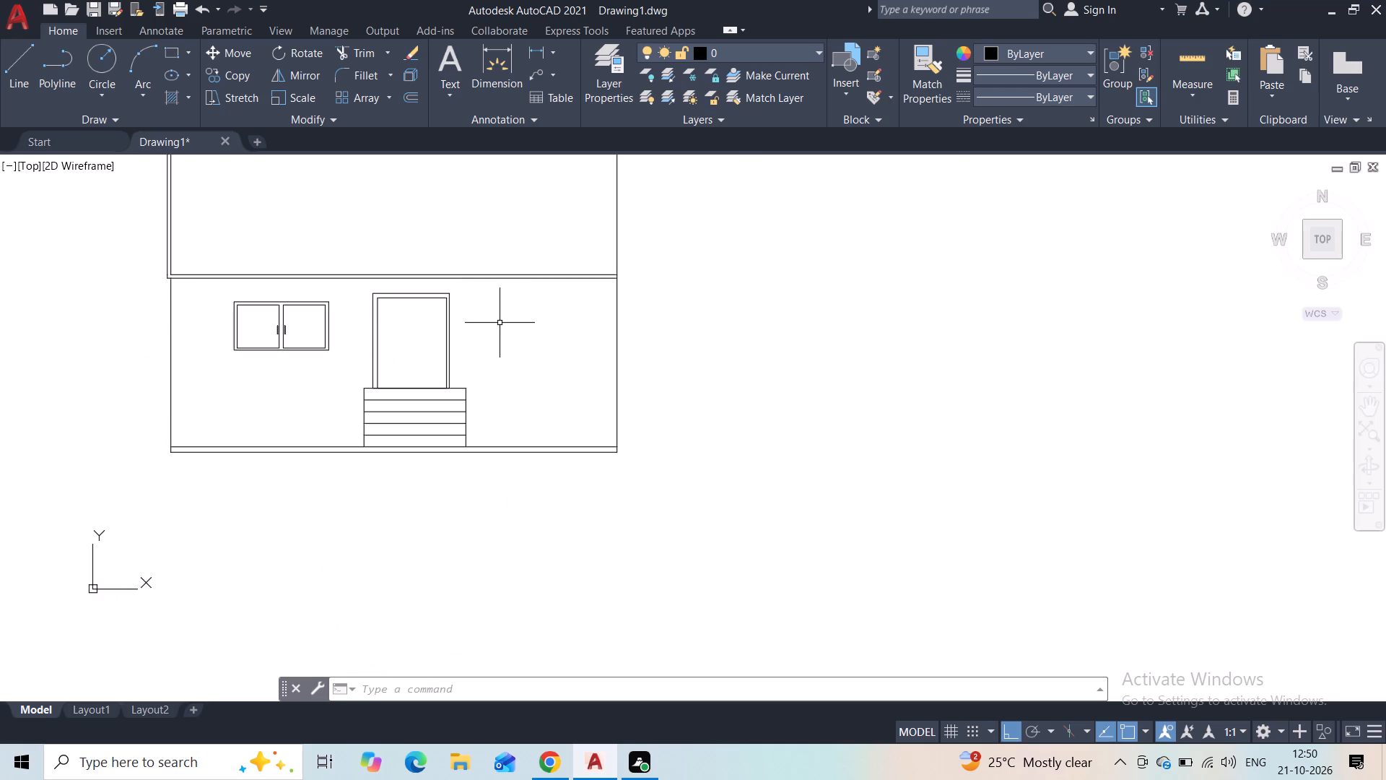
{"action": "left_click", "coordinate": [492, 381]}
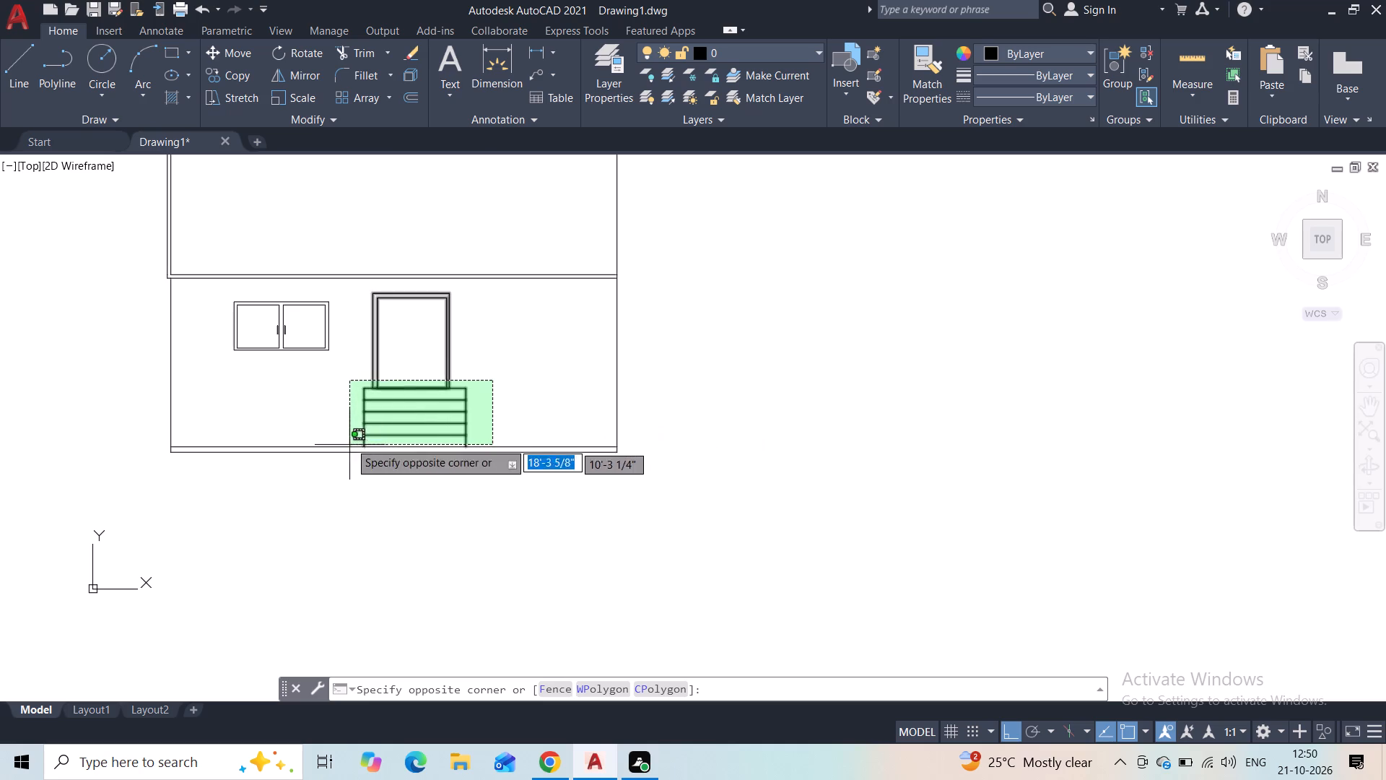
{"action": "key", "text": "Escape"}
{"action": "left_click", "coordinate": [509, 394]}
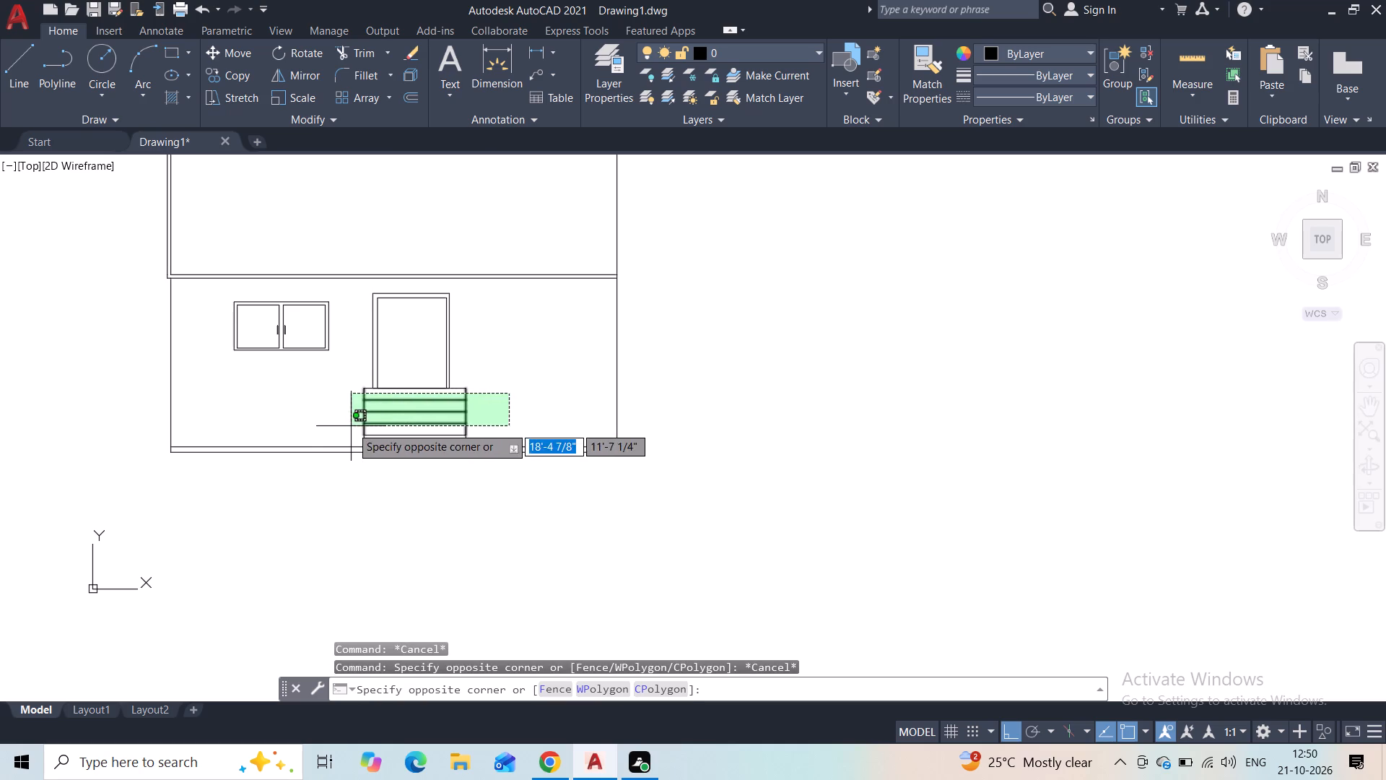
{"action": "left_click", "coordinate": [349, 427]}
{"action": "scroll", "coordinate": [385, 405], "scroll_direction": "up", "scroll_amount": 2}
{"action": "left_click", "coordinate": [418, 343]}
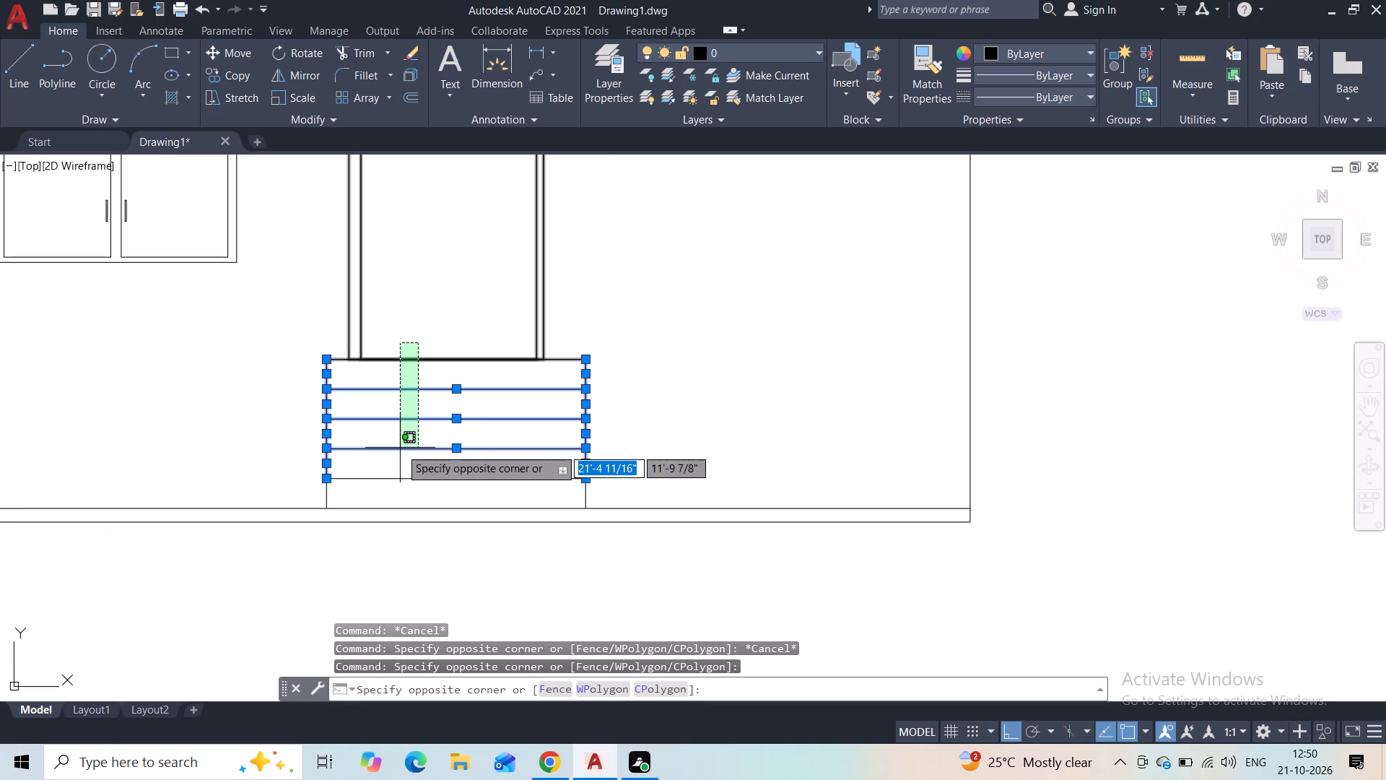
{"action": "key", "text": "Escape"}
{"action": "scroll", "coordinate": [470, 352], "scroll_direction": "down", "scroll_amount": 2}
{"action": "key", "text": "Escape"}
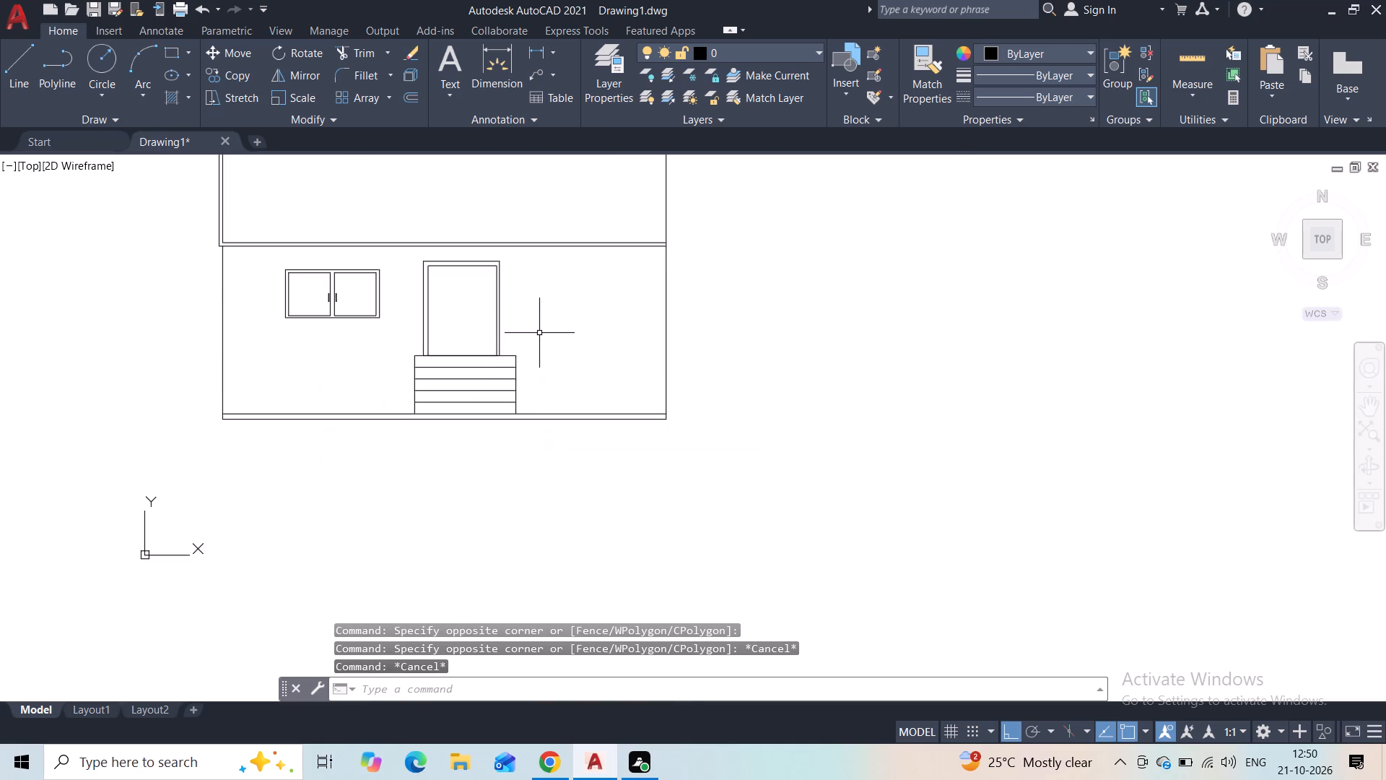
Move both door rectangles slightly to the right along the top step line, closer to the middle of the stair.
{"action": "scroll", "coordinate": [517, 318], "scroll_direction": "up", "scroll_amount": 1}
{"action": "left_click", "coordinate": [513, 236]}
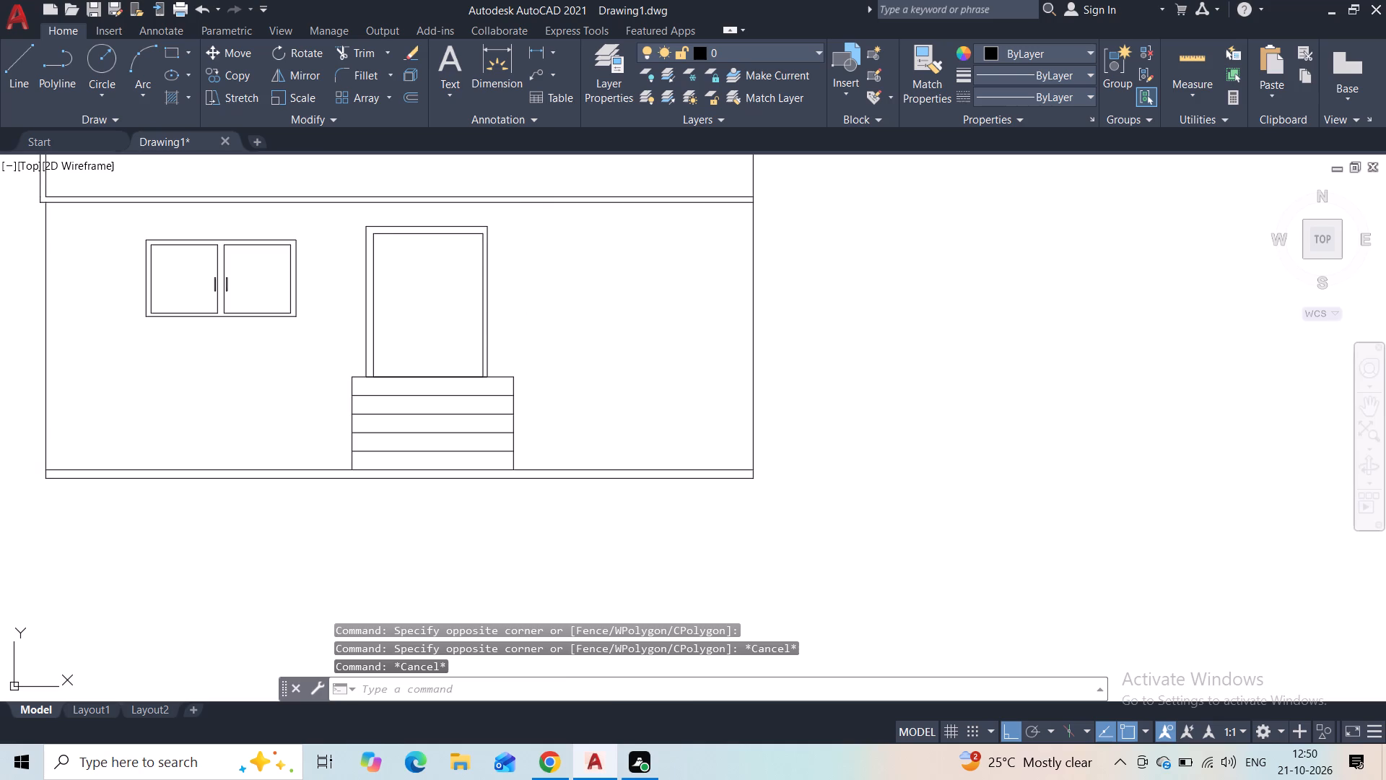
{"action": "left_click", "coordinate": [359, 317]}
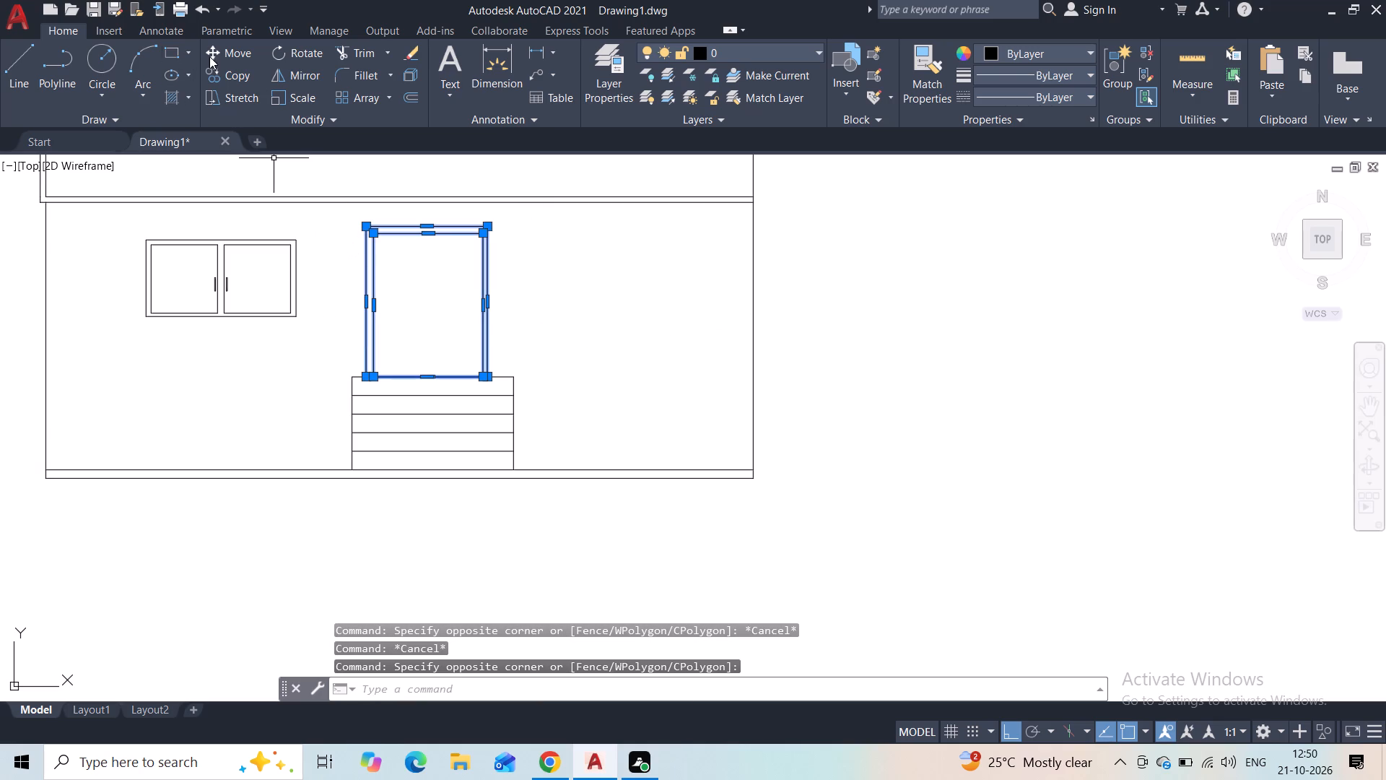
{"action": "left_click", "coordinate": [212, 56]}
{"action": "scroll", "coordinate": [379, 285], "scroll_direction": "up", "scroll_amount": 2}
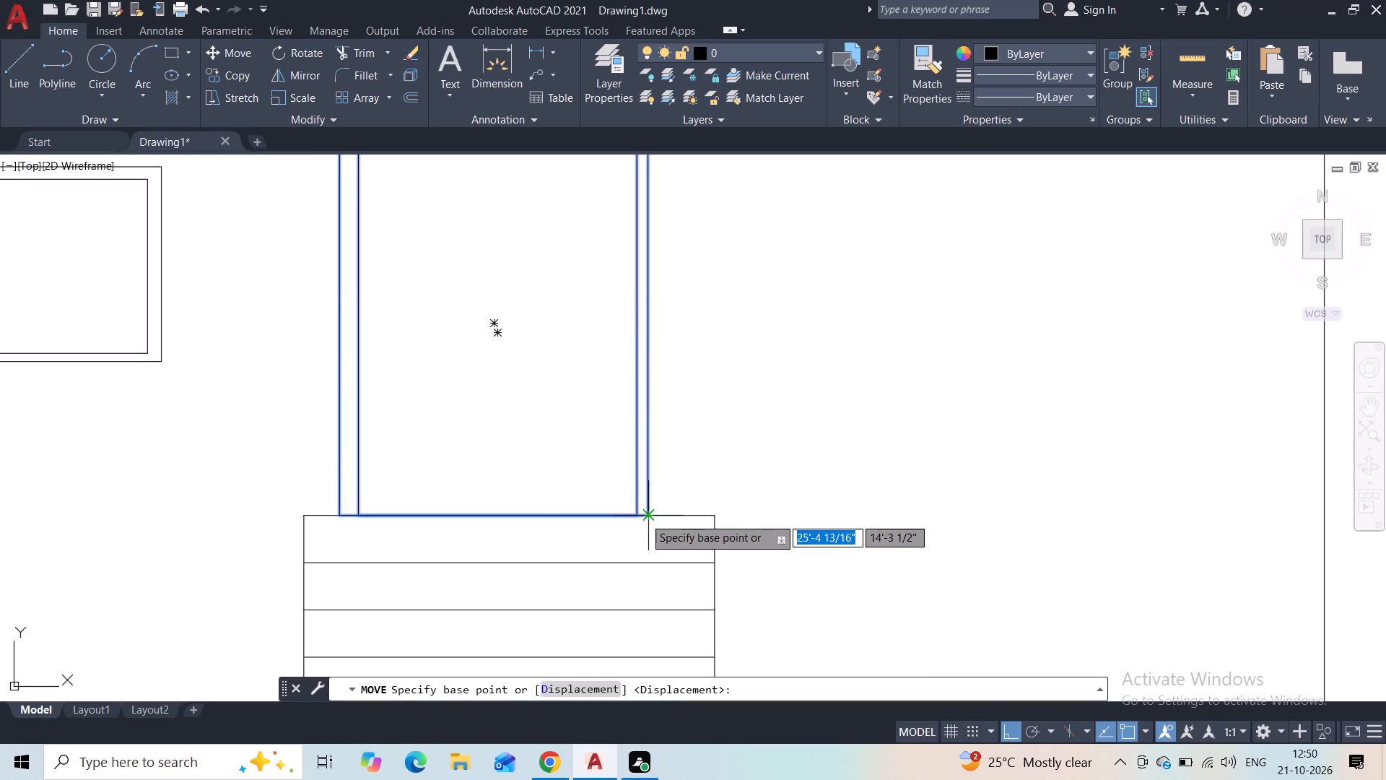
{"action": "left_click", "coordinate": [644, 517]}
{"action": "left_click", "coordinate": [661, 515]}
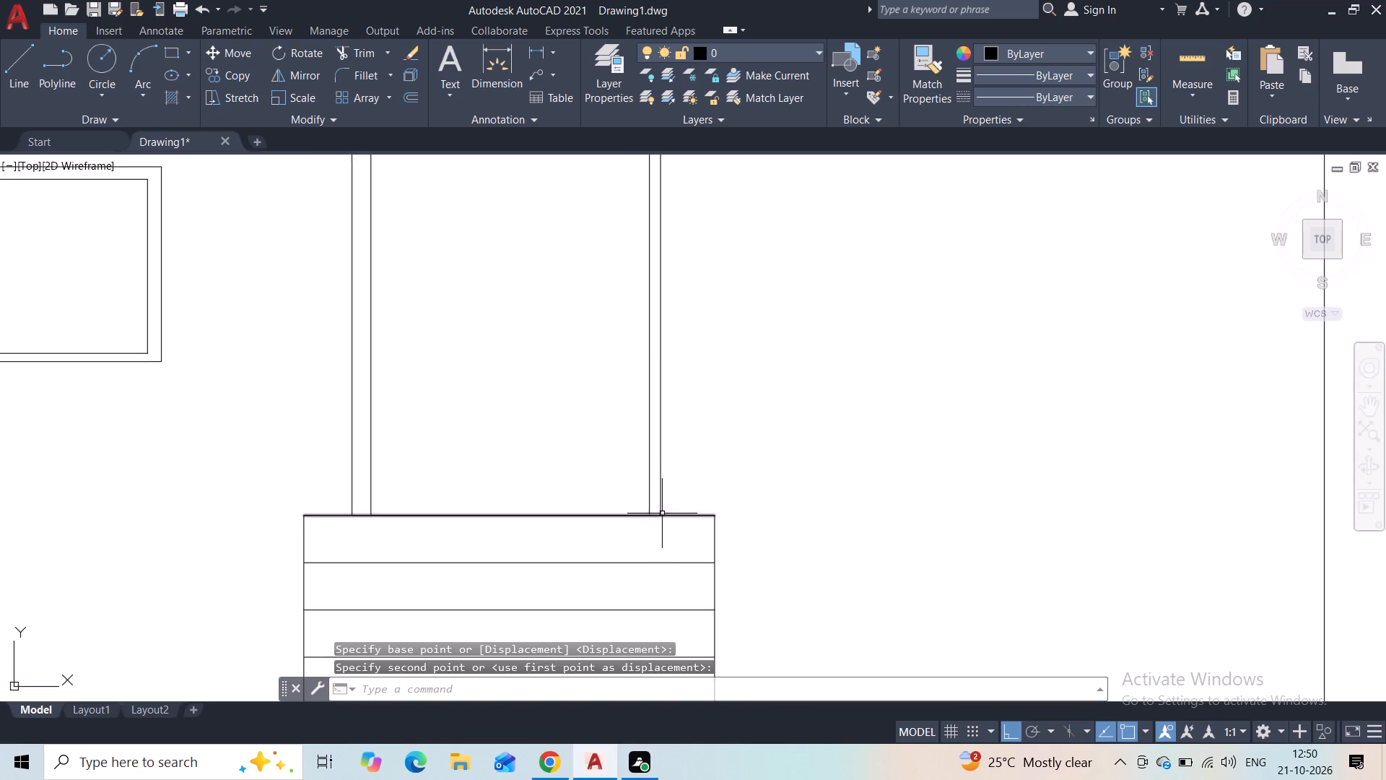
{"action": "key", "text": "Escape"}
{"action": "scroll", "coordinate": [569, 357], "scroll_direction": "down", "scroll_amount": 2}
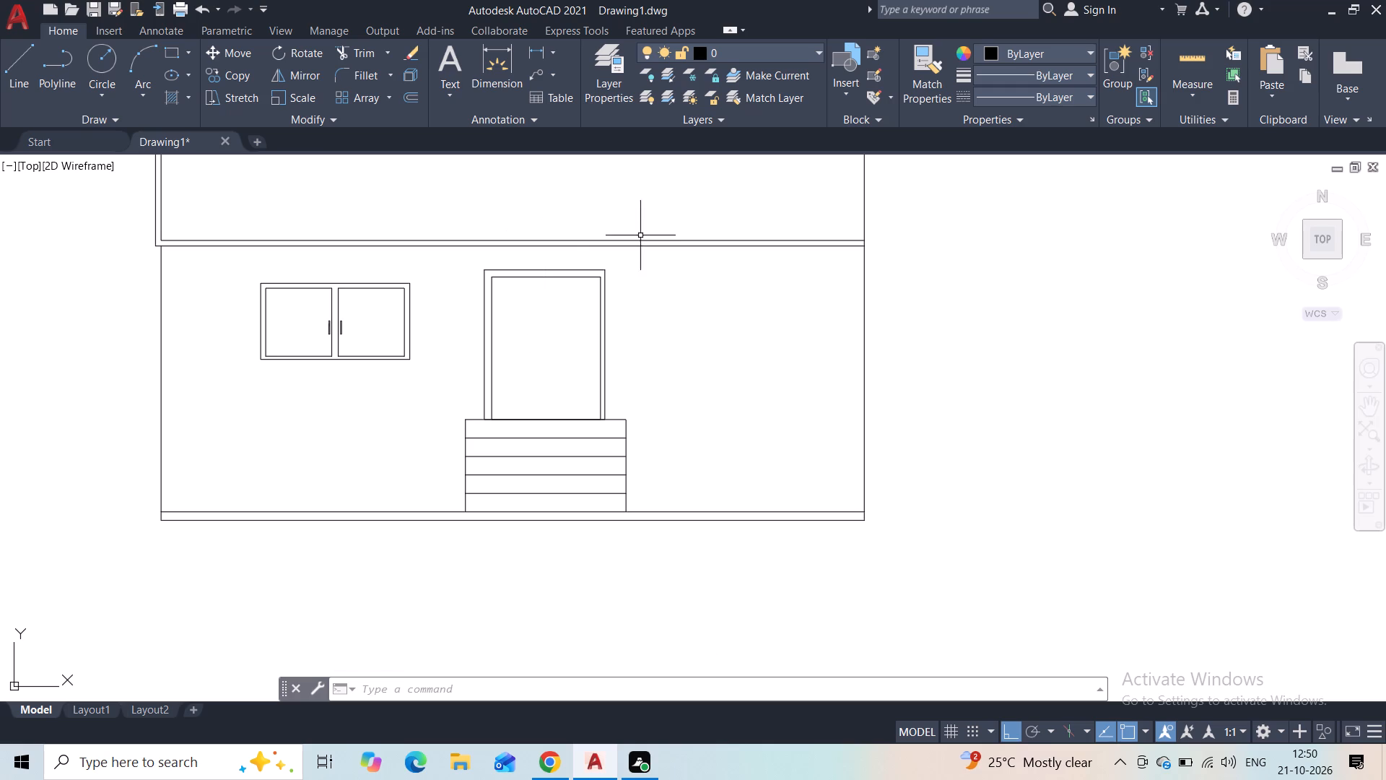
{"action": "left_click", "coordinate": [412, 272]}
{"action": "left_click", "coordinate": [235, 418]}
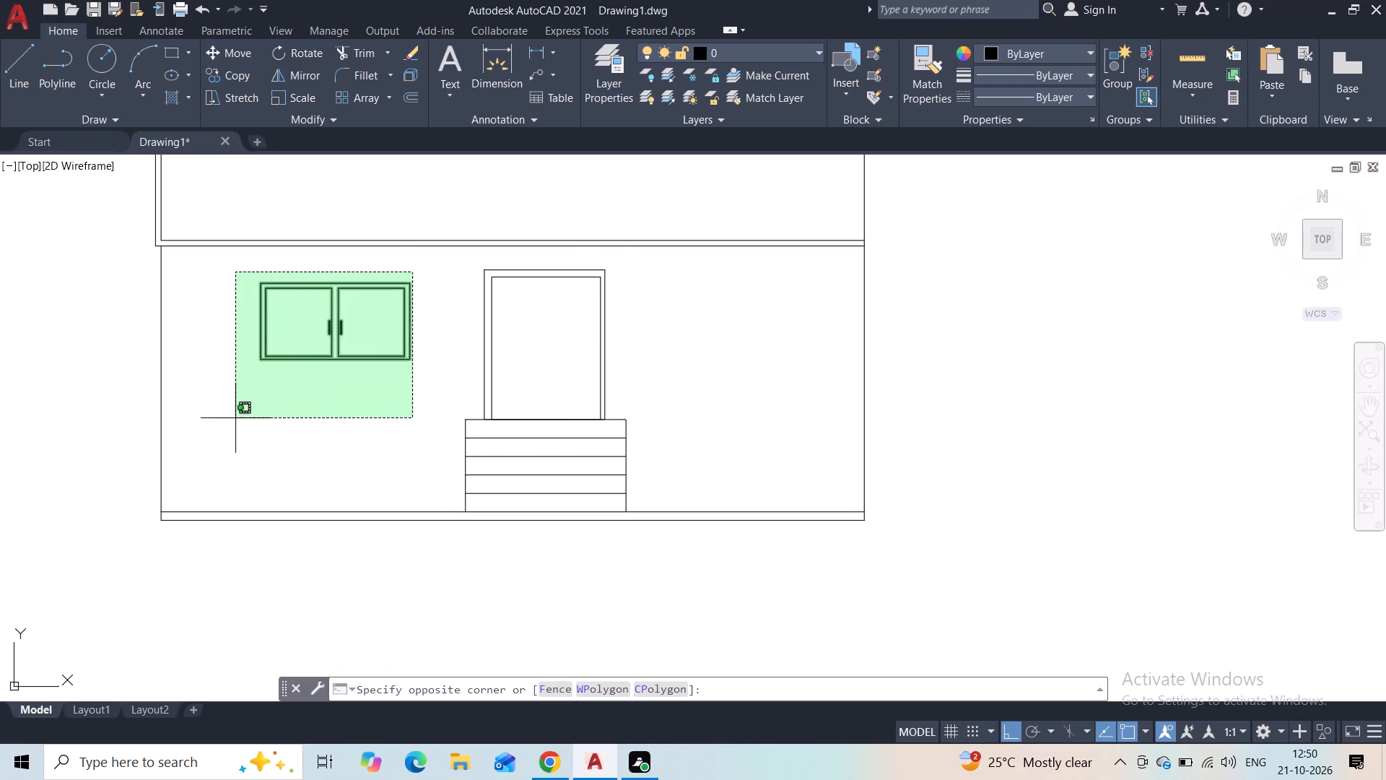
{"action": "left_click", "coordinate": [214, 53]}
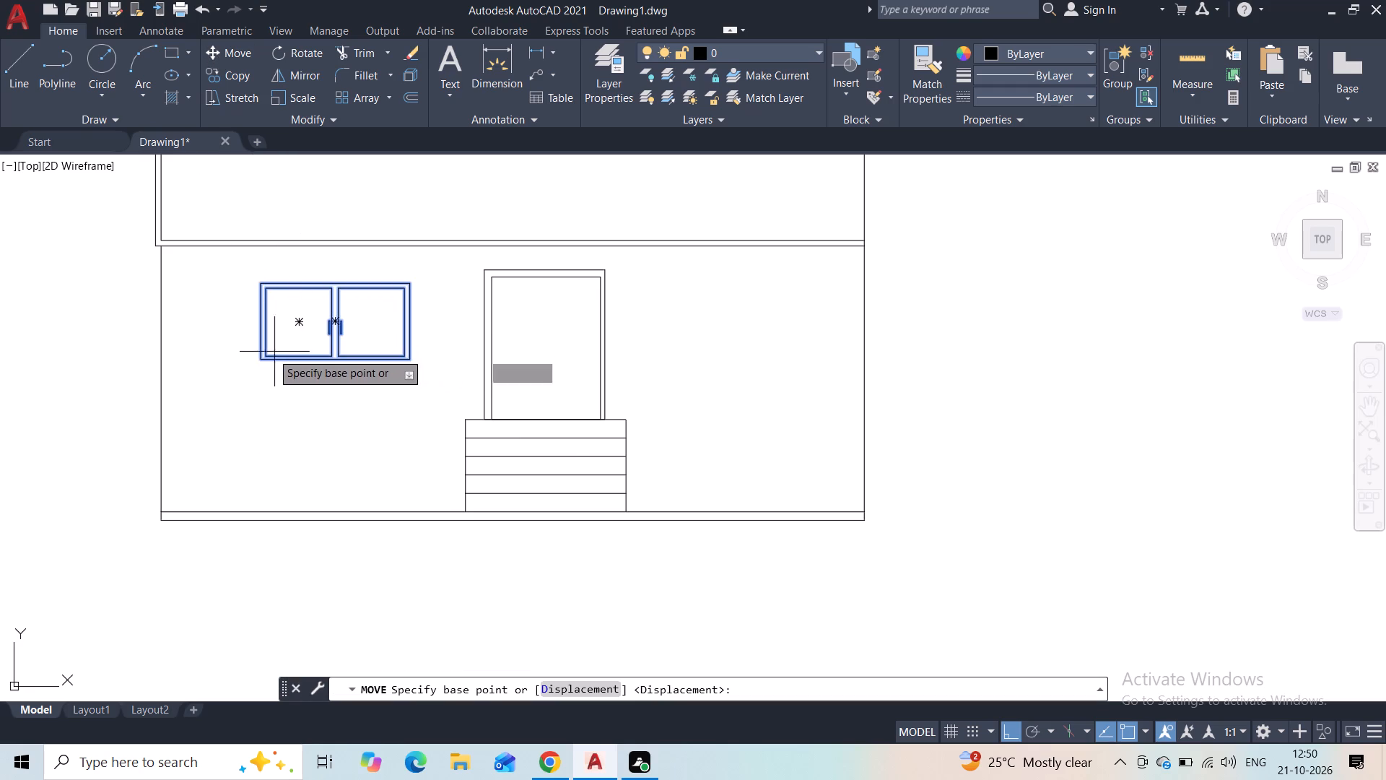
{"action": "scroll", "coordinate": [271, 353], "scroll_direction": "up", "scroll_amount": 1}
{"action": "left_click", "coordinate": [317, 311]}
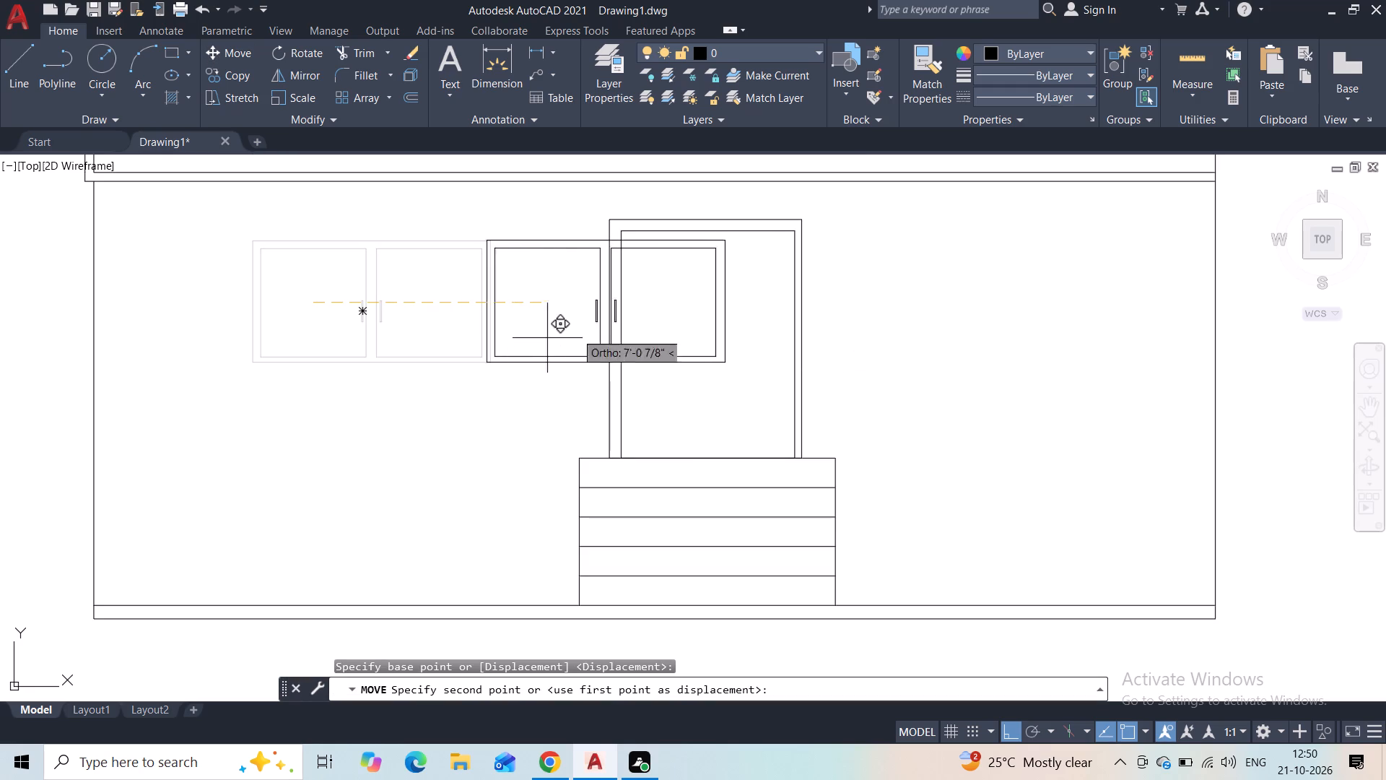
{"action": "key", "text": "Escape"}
Copy the complete two-panel window with its handles horizontally to the wall area right of the door.
{"action": "left_click", "coordinate": [551, 230]}
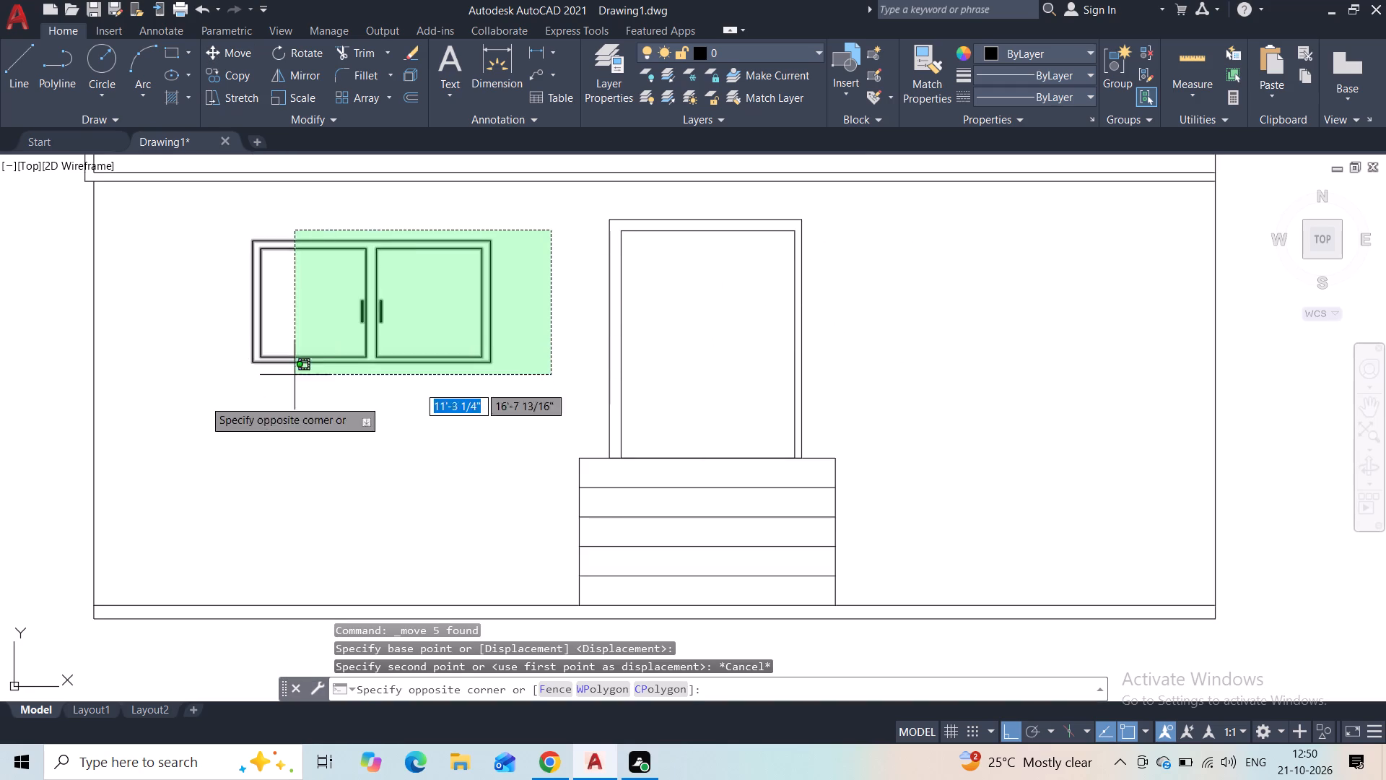
{"action": "left_click", "coordinate": [196, 402]}
{"action": "left_click", "coordinate": [219, 71]}
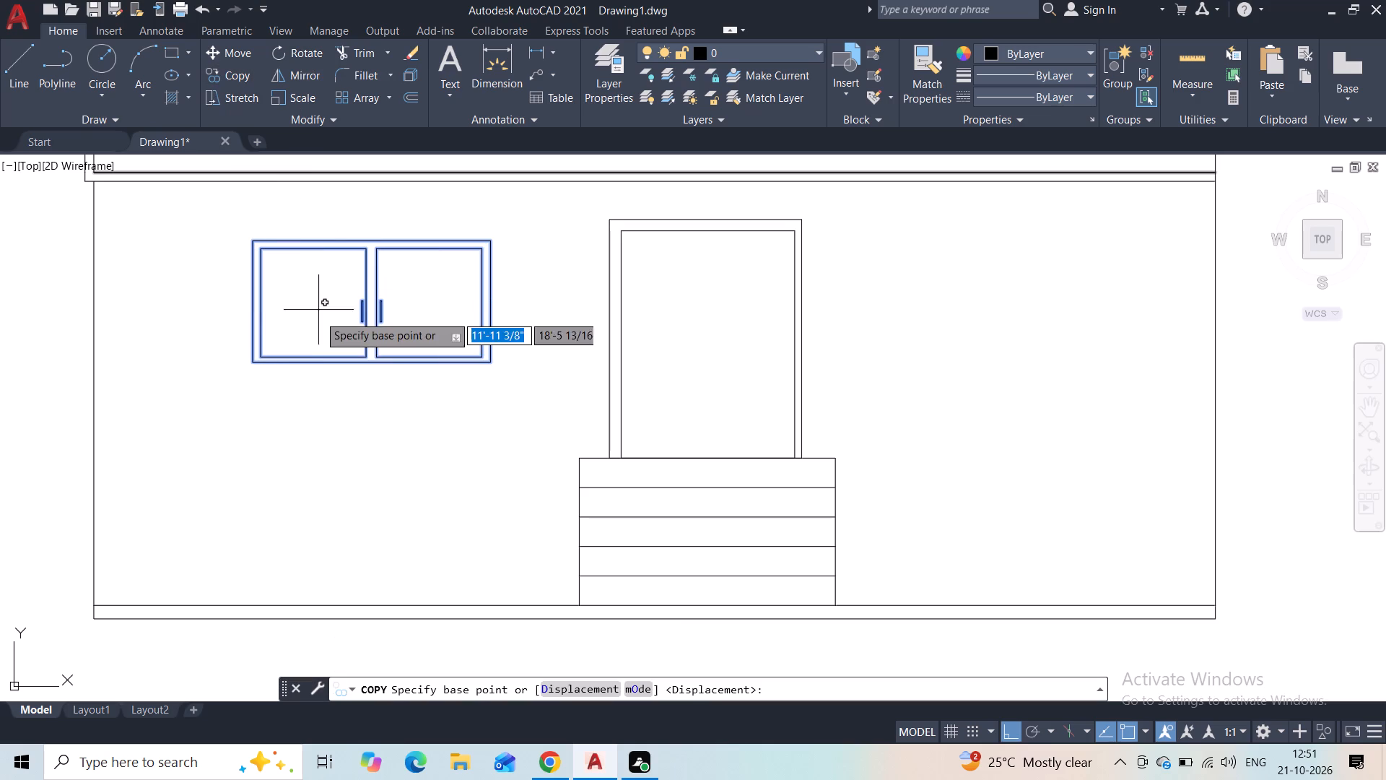
{"action": "left_click", "coordinate": [368, 302]}
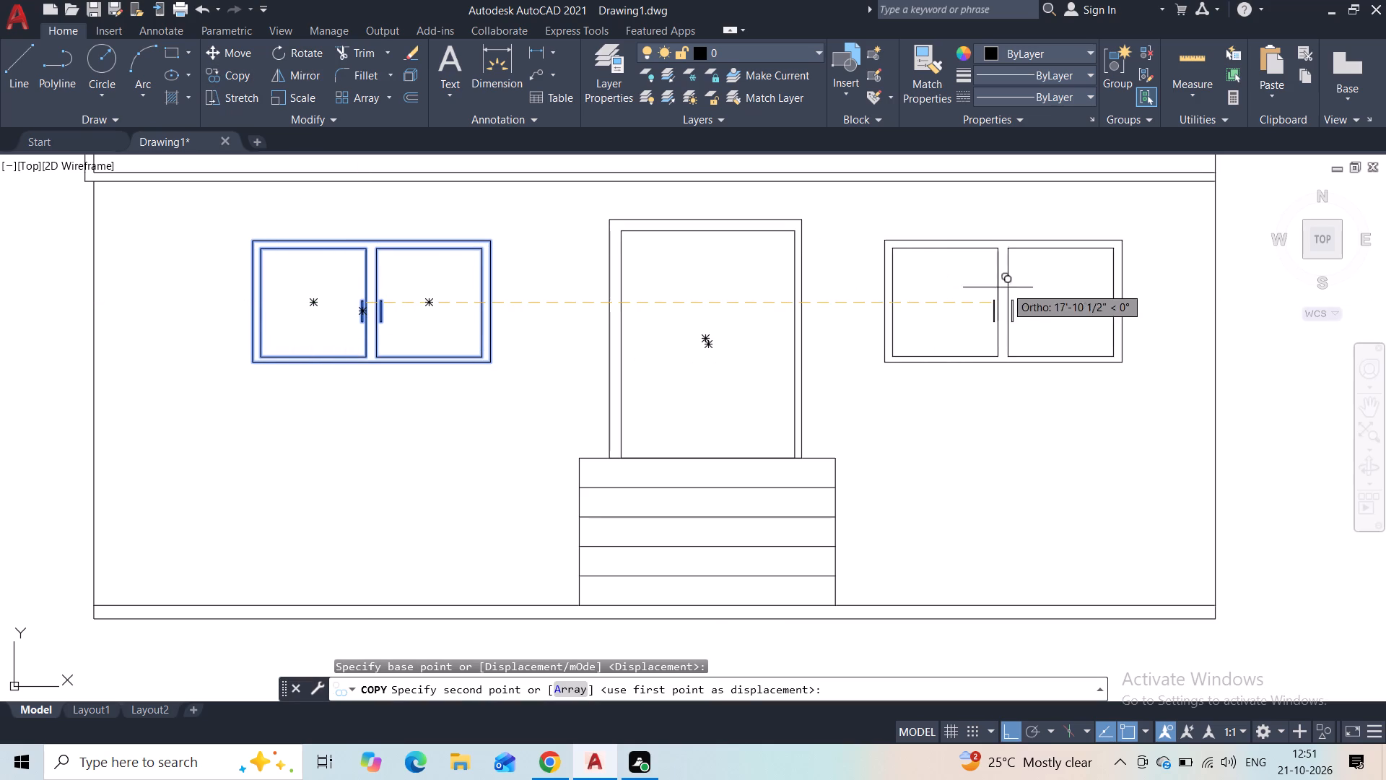
{"action": "left_click", "coordinate": [1043, 279]}
{"action": "key", "text": "Escape"}
Draw a narrow vertical rectangle about 1'-4" tall as the door handle near the inner door panel's right edge.
{"action": "scroll", "coordinate": [1019, 371], "scroll_direction": "down", "scroll_amount": 1}
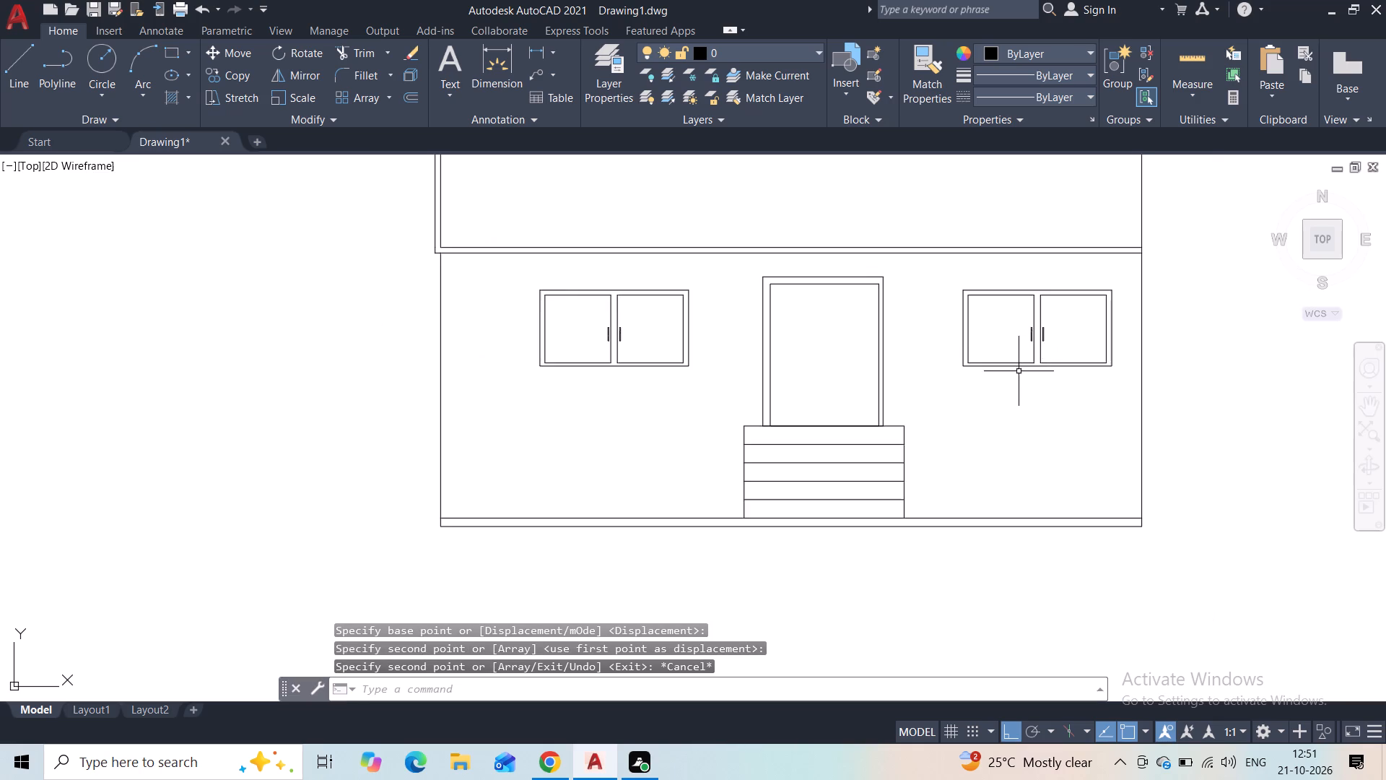
{"action": "middle_click_drag", "start_coordinate": [1021, 389], "coordinate": [856, 411]}
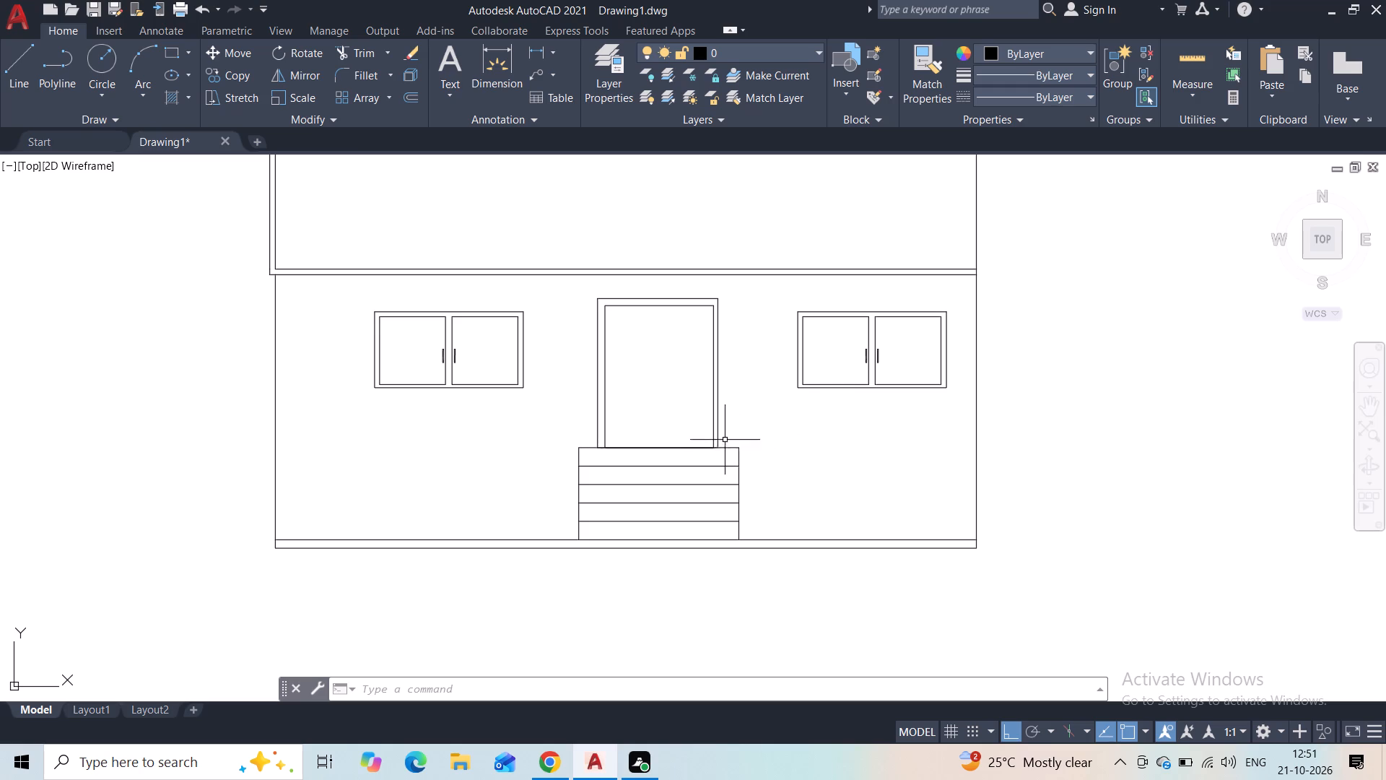
{"action": "left_click", "coordinate": [109, 100]}
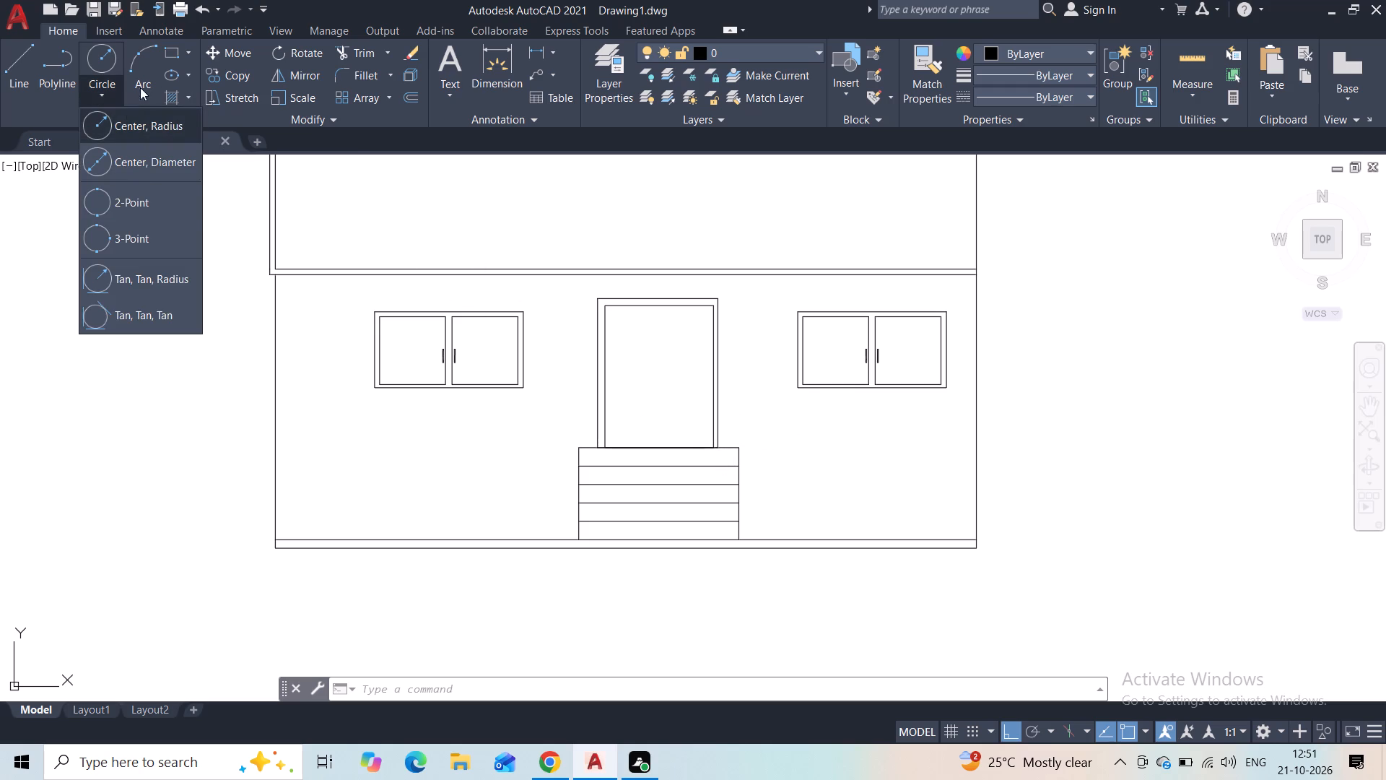
{"action": "left_click", "coordinate": [173, 59]}
{"action": "left_click", "coordinate": [171, 51]}
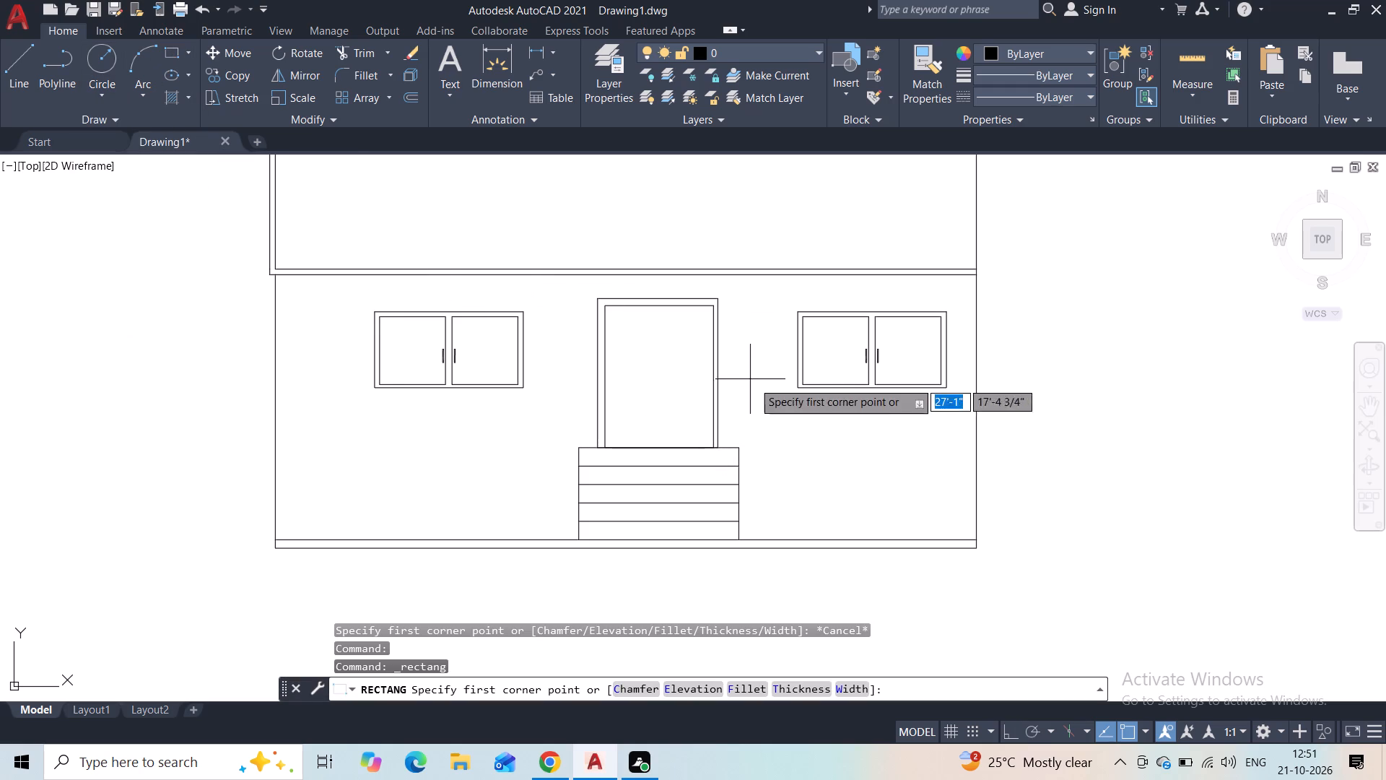
{"action": "scroll", "coordinate": [701, 382], "scroll_direction": "up", "scroll_amount": 3}
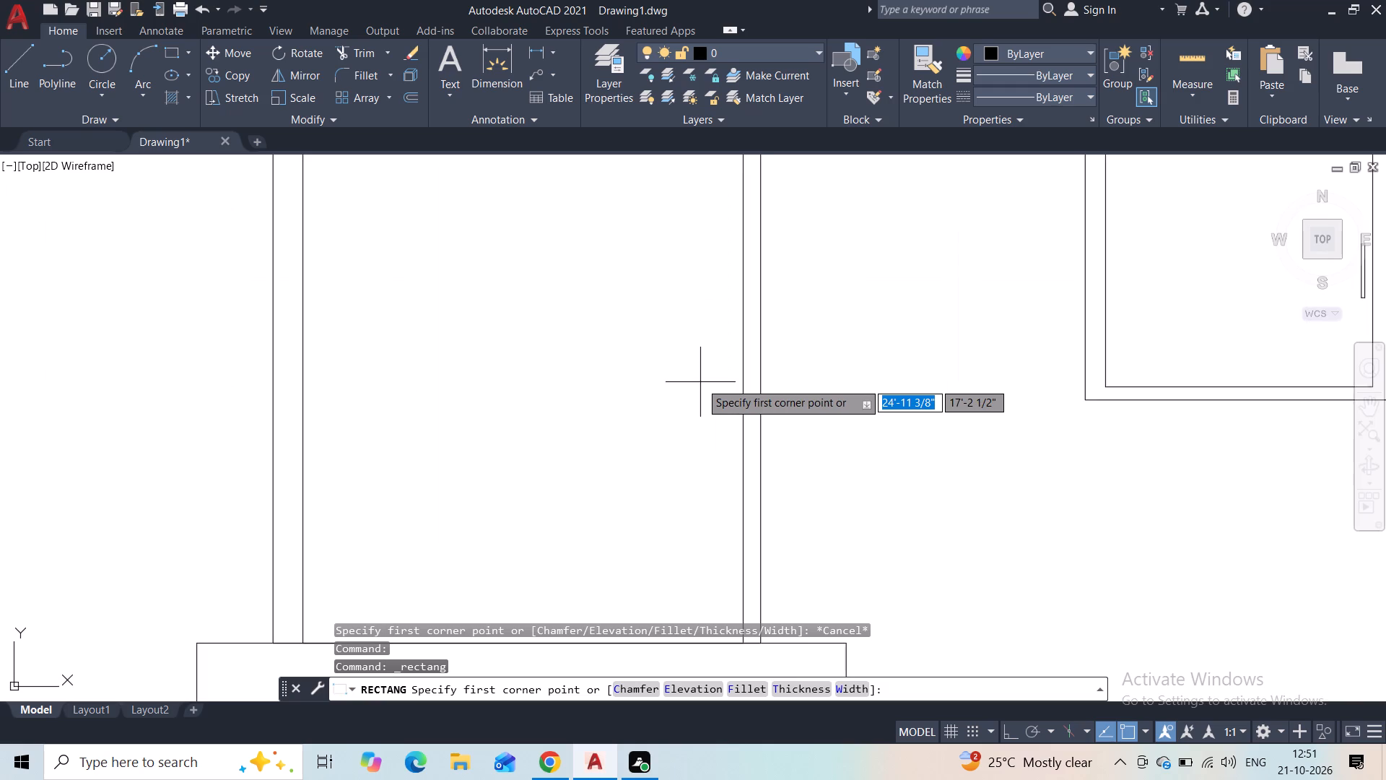
{"action": "left_click", "coordinate": [703, 320]}
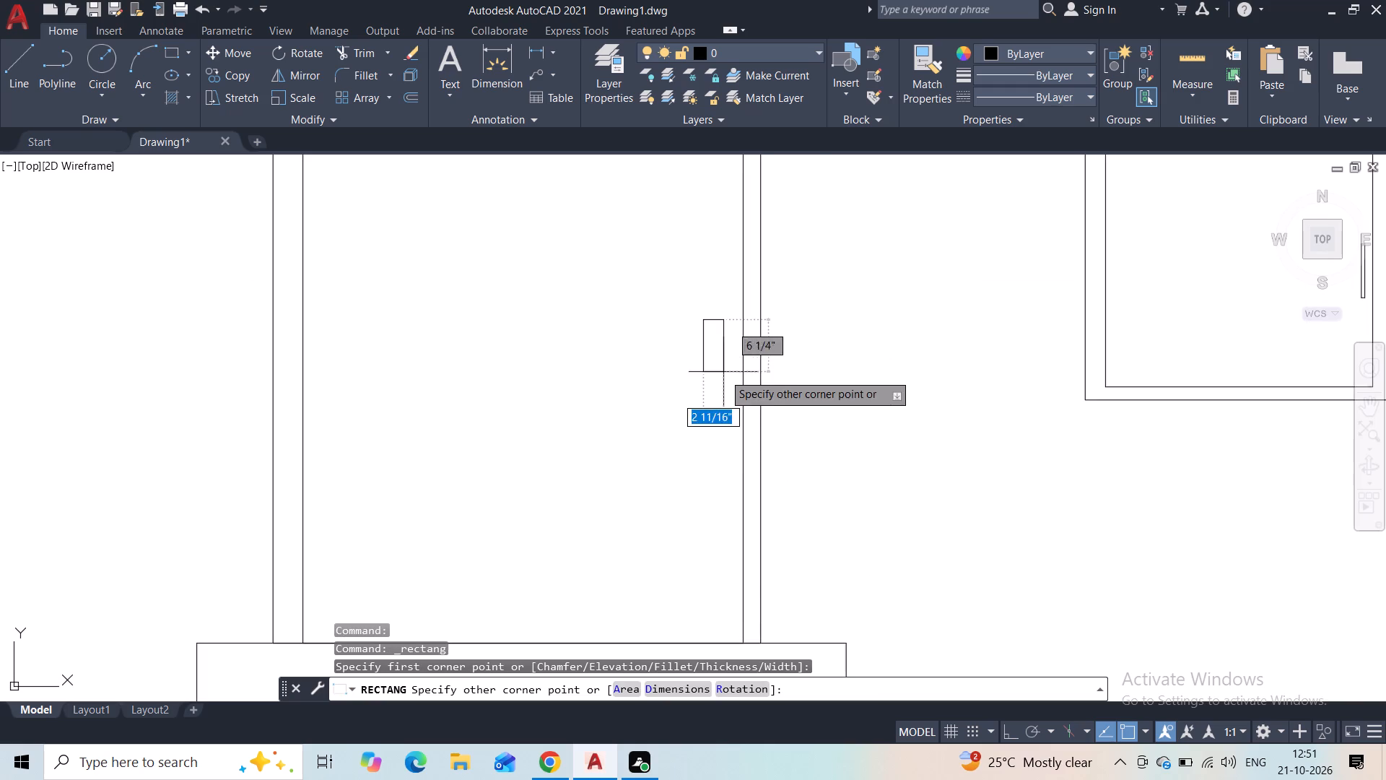
{"action": "left_click", "coordinate": [715, 443]}
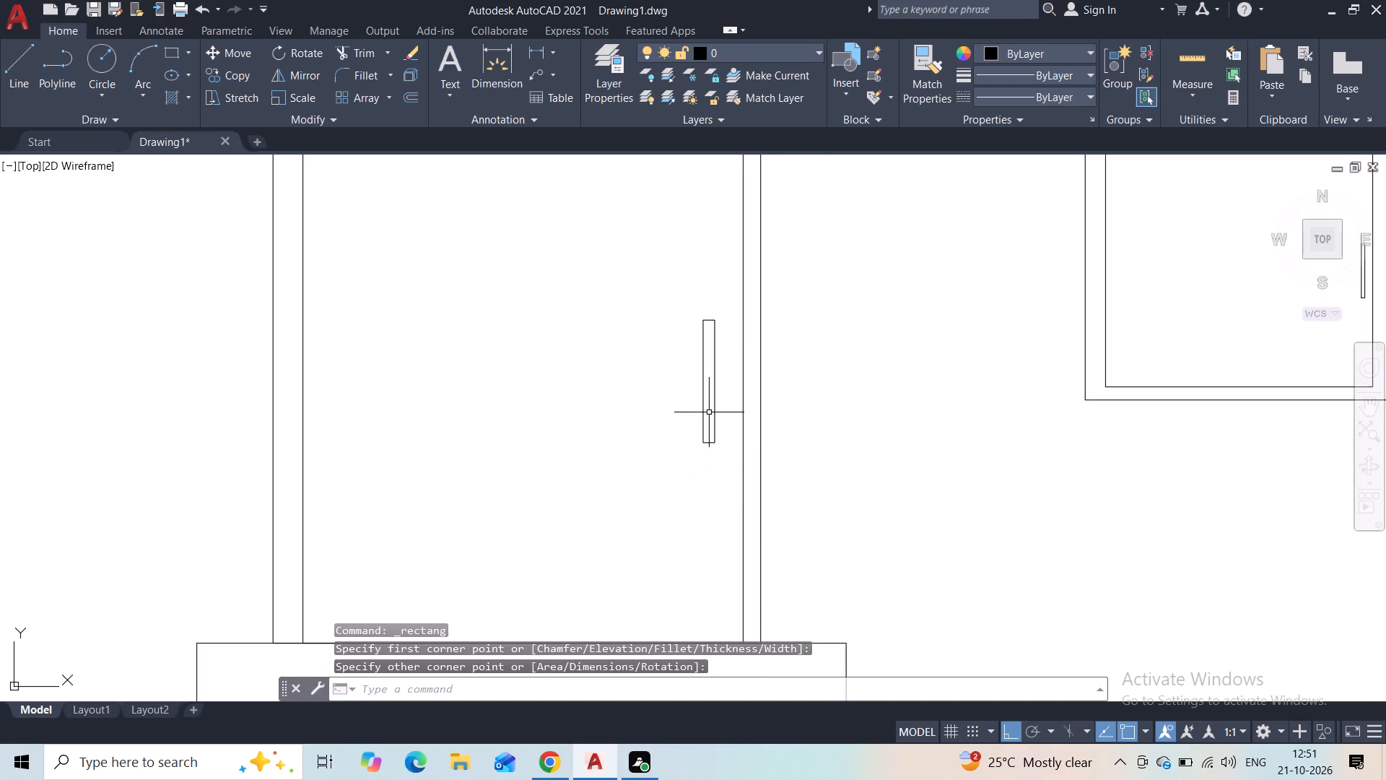
{"action": "scroll", "coordinate": [630, 350], "scroll_direction": "down", "scroll_amount": 1}
{"action": "key", "text": "Escape"}
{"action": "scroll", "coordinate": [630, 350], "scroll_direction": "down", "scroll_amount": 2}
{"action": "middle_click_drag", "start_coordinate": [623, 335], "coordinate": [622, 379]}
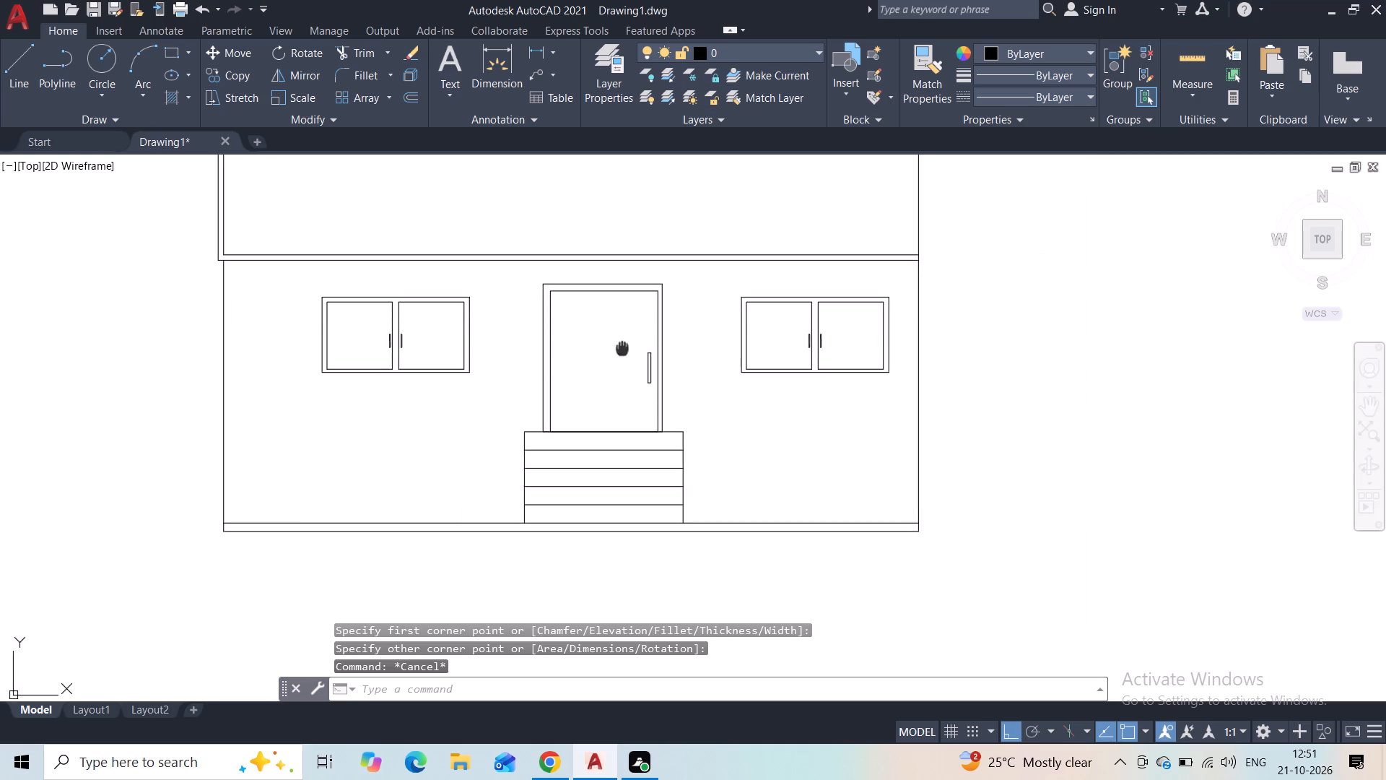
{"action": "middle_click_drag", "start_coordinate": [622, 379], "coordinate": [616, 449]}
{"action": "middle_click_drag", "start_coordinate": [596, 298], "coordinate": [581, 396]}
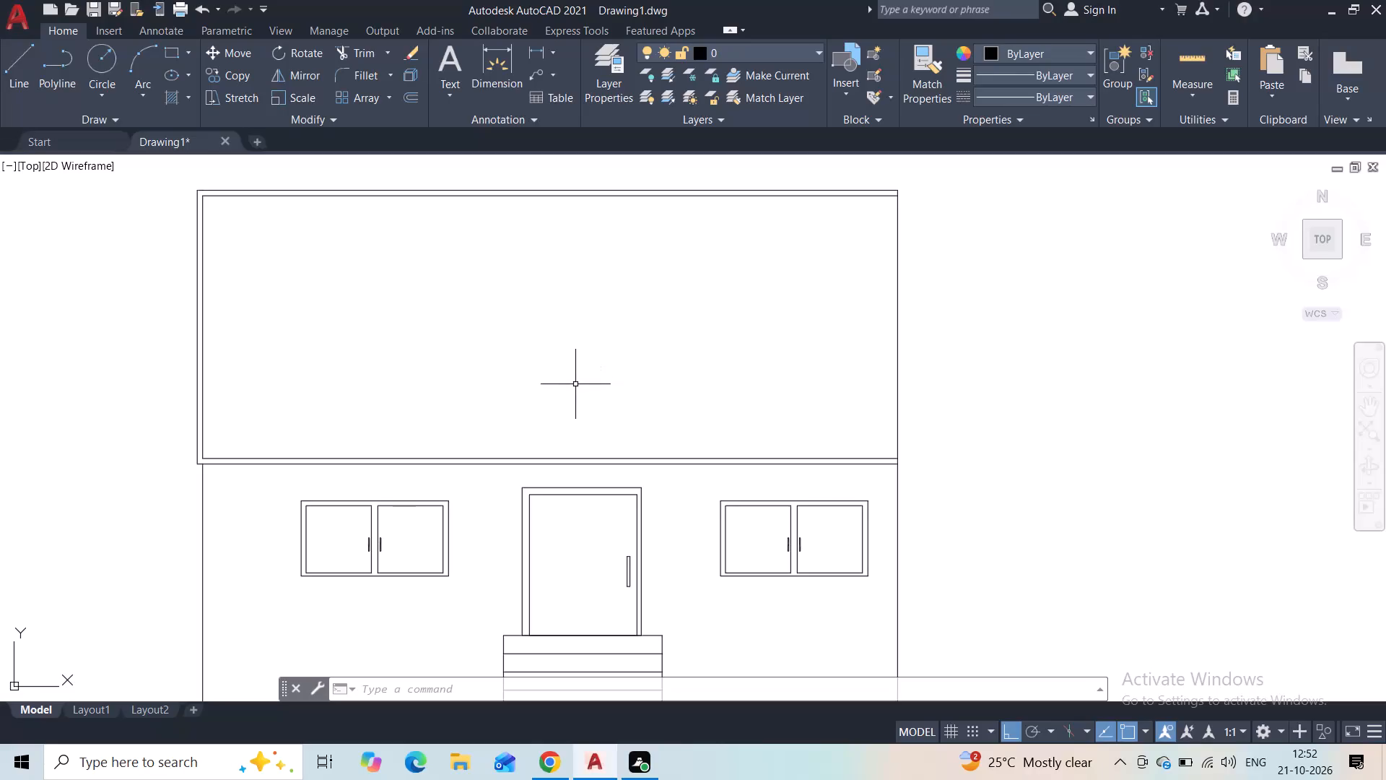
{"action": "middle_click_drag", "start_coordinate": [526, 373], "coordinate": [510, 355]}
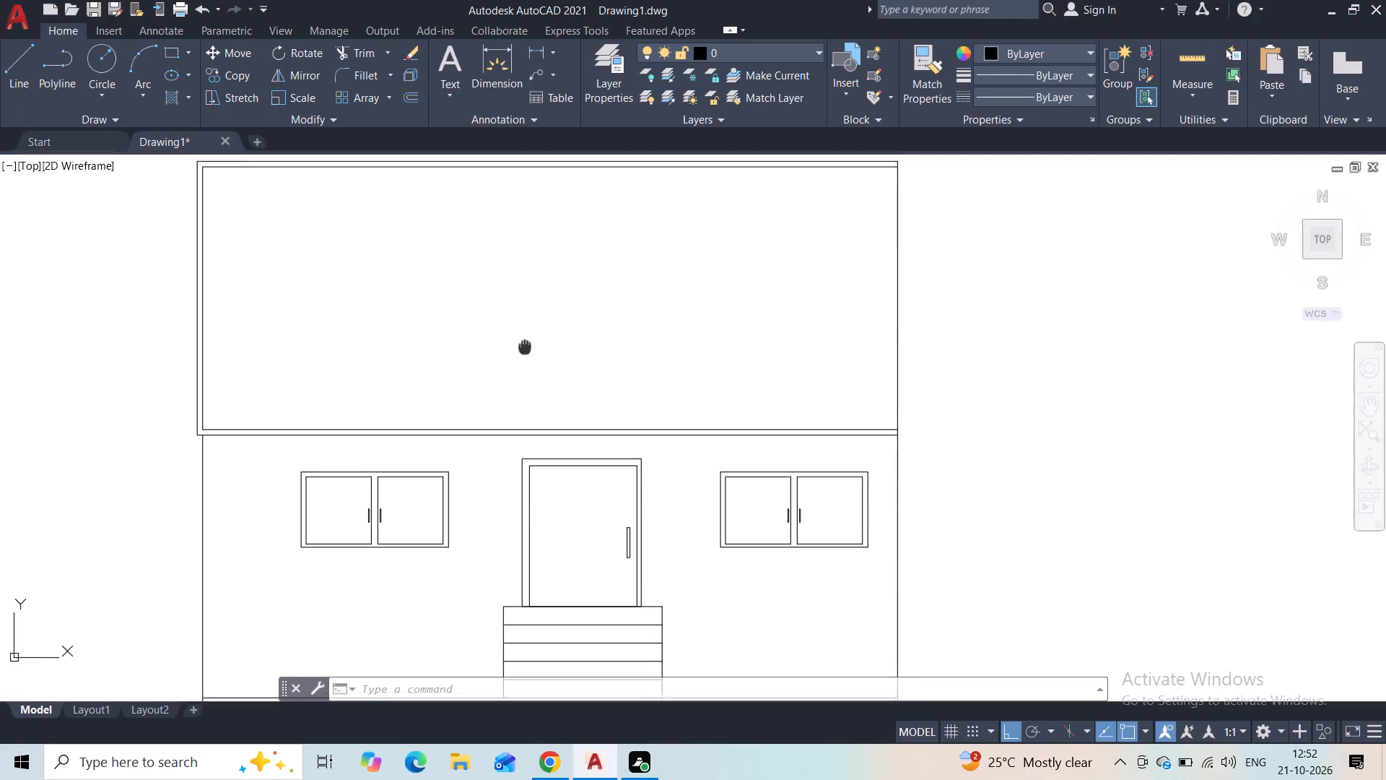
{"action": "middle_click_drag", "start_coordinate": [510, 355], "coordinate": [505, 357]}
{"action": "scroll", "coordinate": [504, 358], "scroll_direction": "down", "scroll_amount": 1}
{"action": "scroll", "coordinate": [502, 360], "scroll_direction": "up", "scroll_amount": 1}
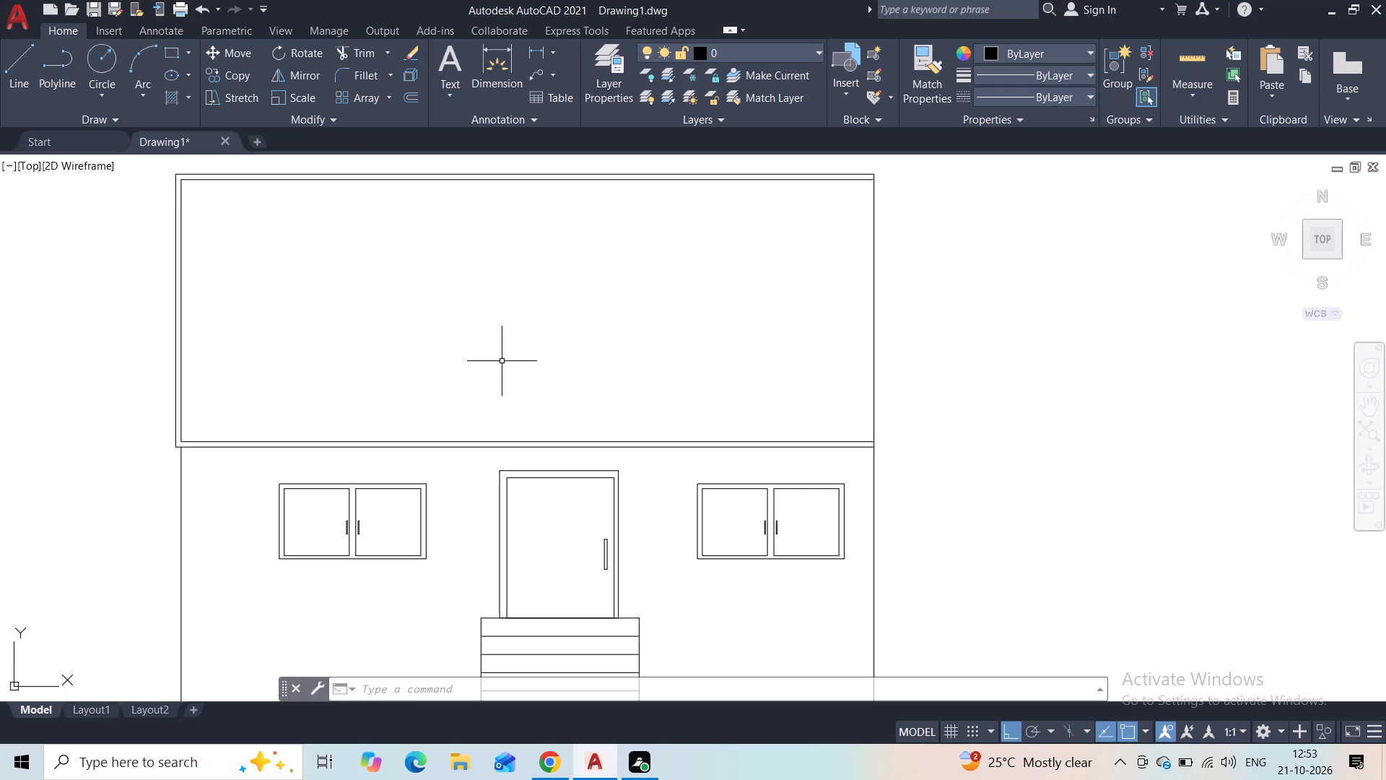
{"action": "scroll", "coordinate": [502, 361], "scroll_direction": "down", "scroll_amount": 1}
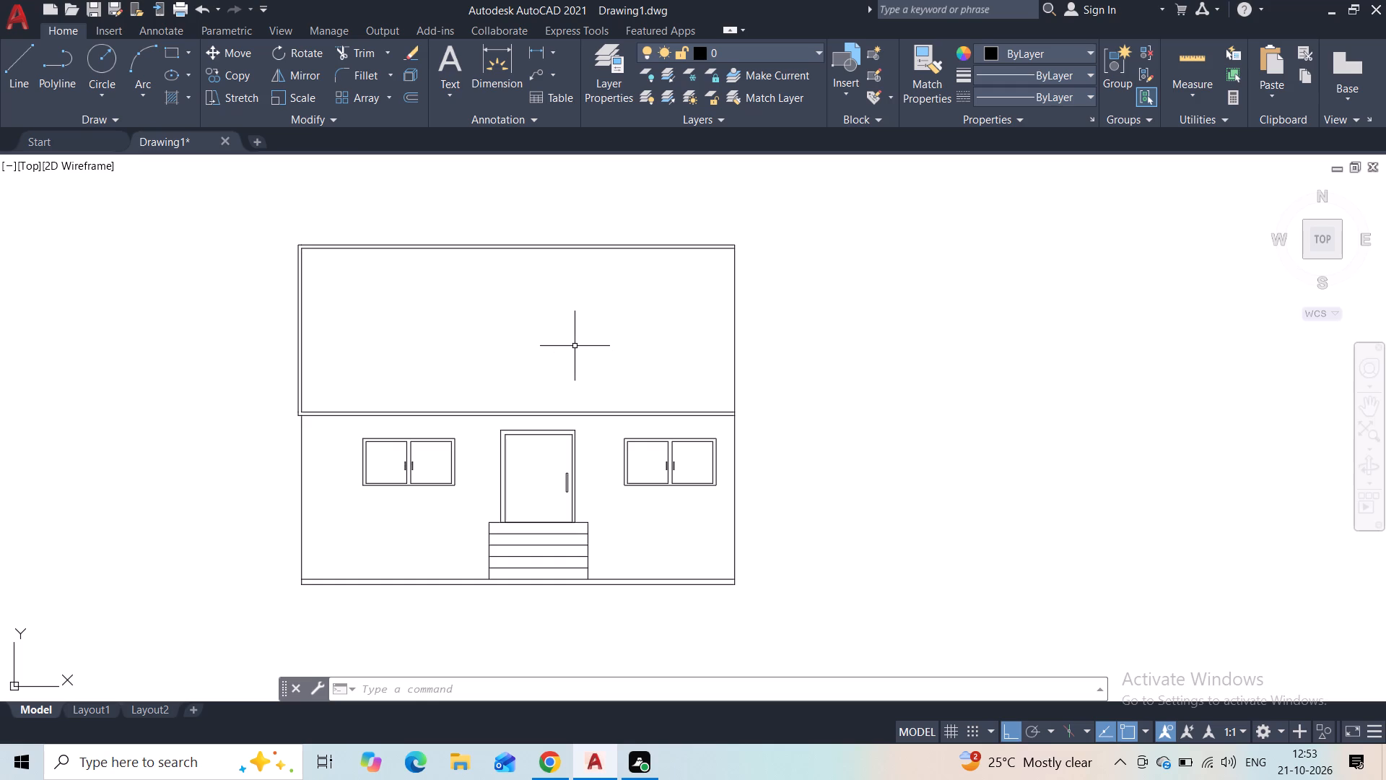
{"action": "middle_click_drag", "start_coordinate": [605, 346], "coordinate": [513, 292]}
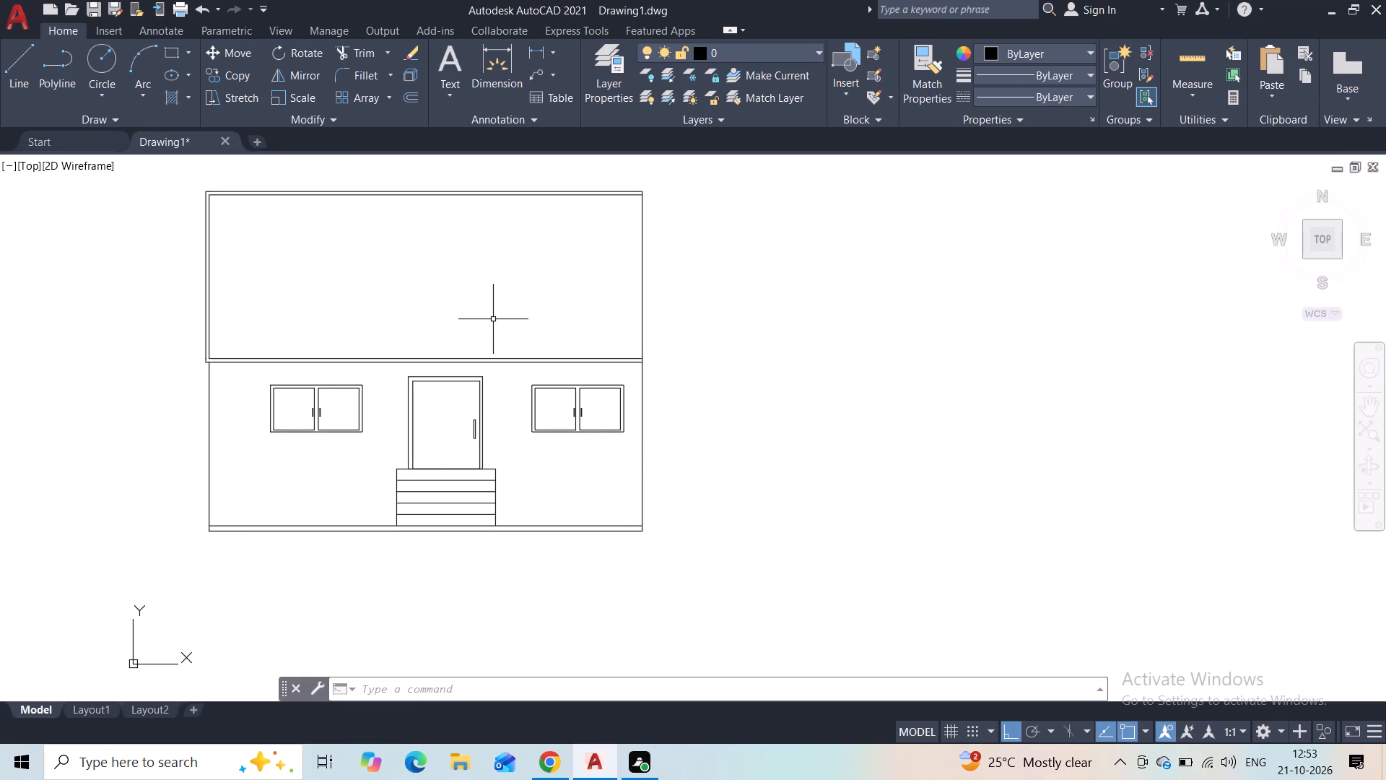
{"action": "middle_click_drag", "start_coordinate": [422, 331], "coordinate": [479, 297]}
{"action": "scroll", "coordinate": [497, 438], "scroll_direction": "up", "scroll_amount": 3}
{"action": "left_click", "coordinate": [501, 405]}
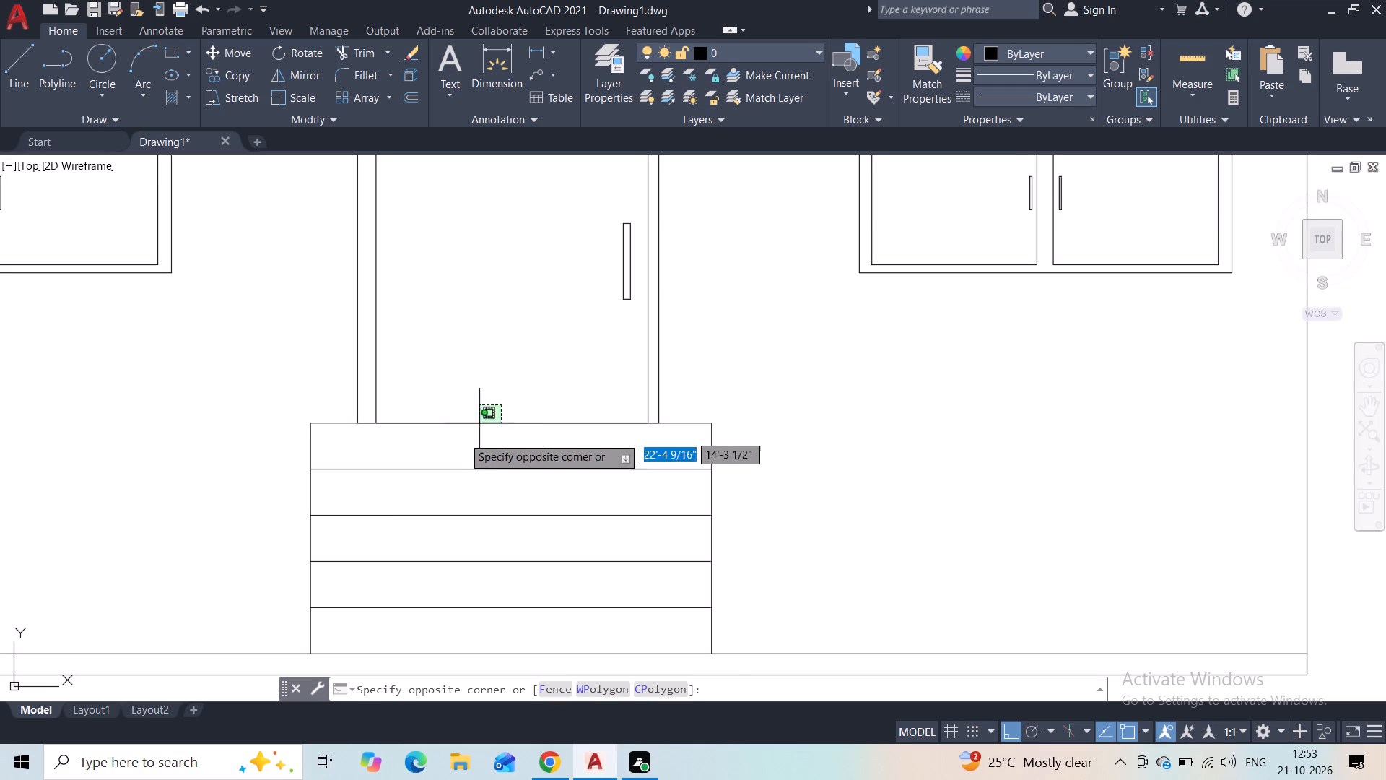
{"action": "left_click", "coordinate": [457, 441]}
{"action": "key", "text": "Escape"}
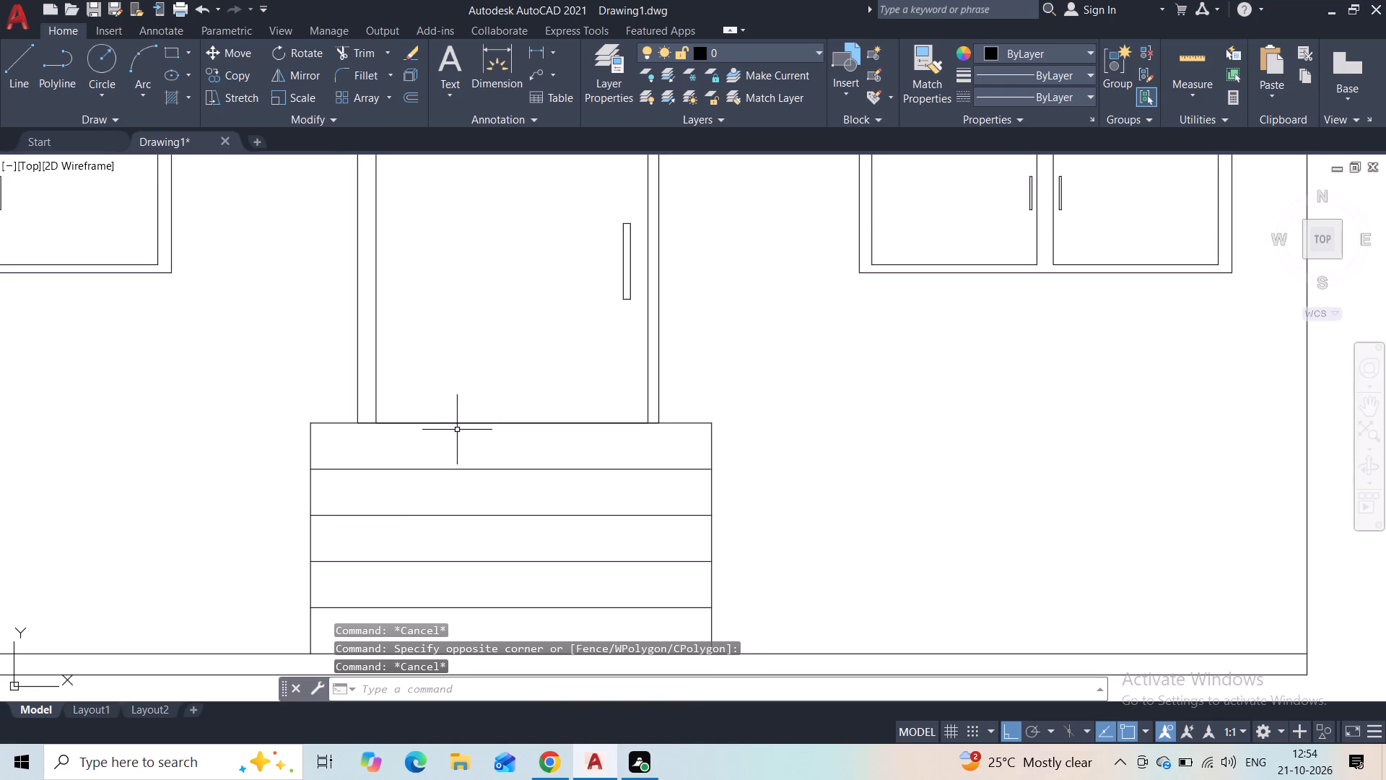
Erase the top step of the stair: its upper line and both short side lines.
{"action": "left_click", "coordinate": [312, 446]}
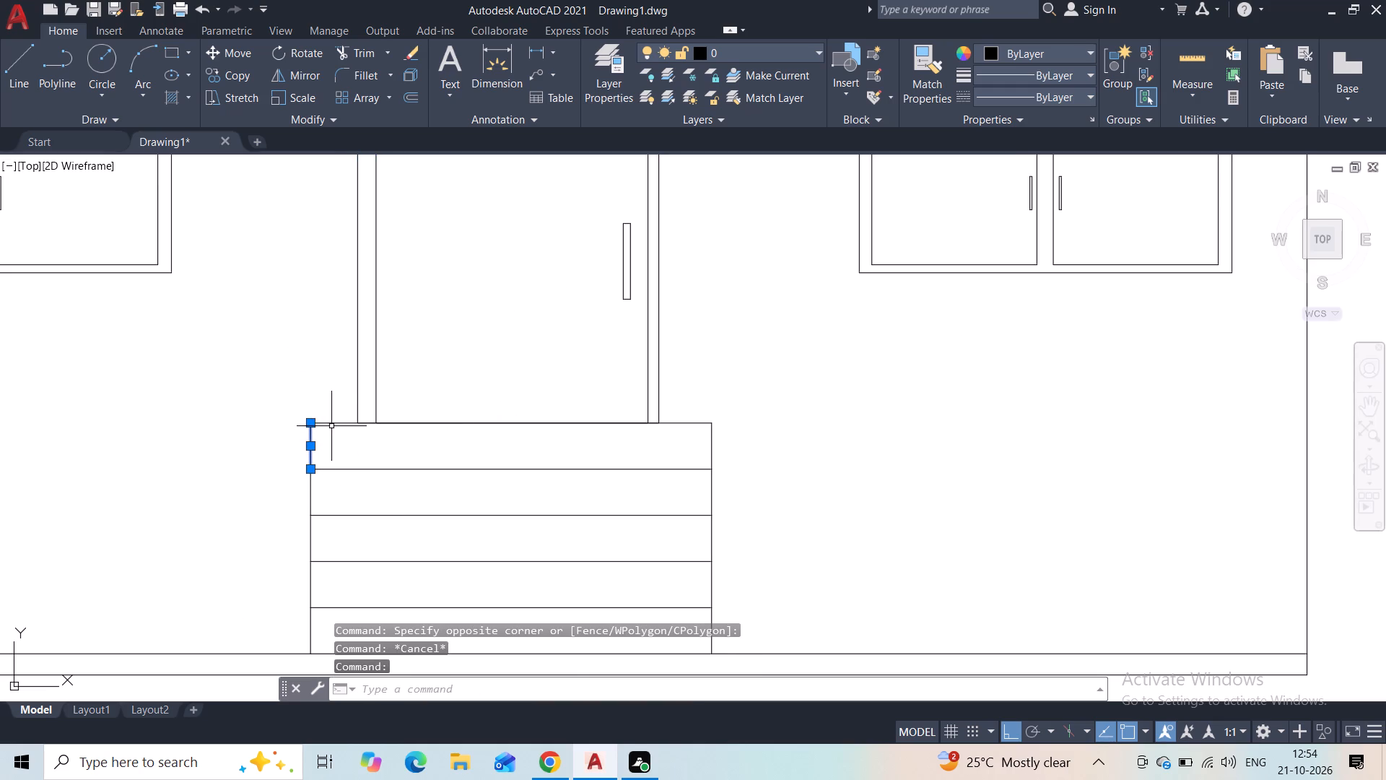
{"action": "left_click", "coordinate": [334, 422]}
{"action": "left_click", "coordinate": [719, 436]}
{"action": "left_click", "coordinate": [686, 437]}
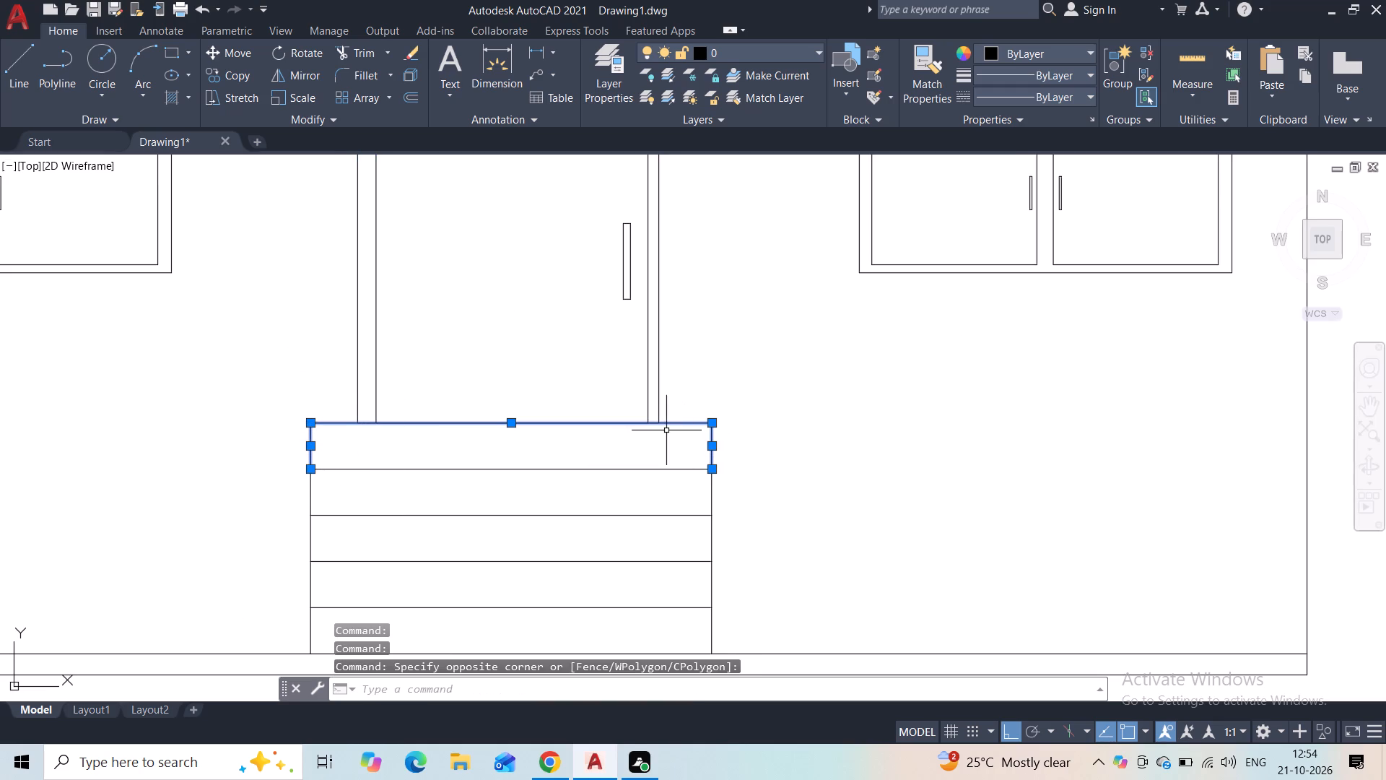
{"action": "key", "text": "Delete"}
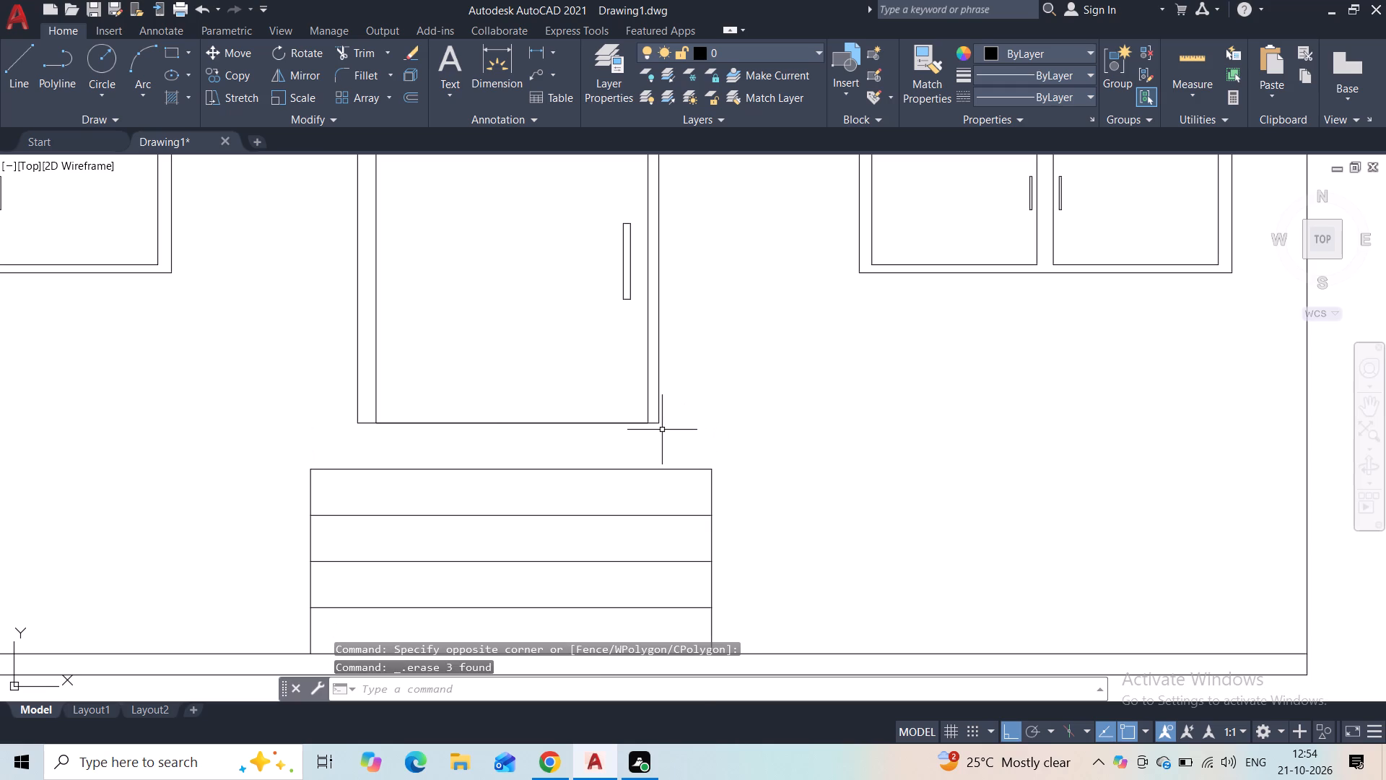
Stretch the inner door rectangle's bottom edge down to the top line of the remaining stair.
{"action": "left_click", "coordinate": [507, 425]}
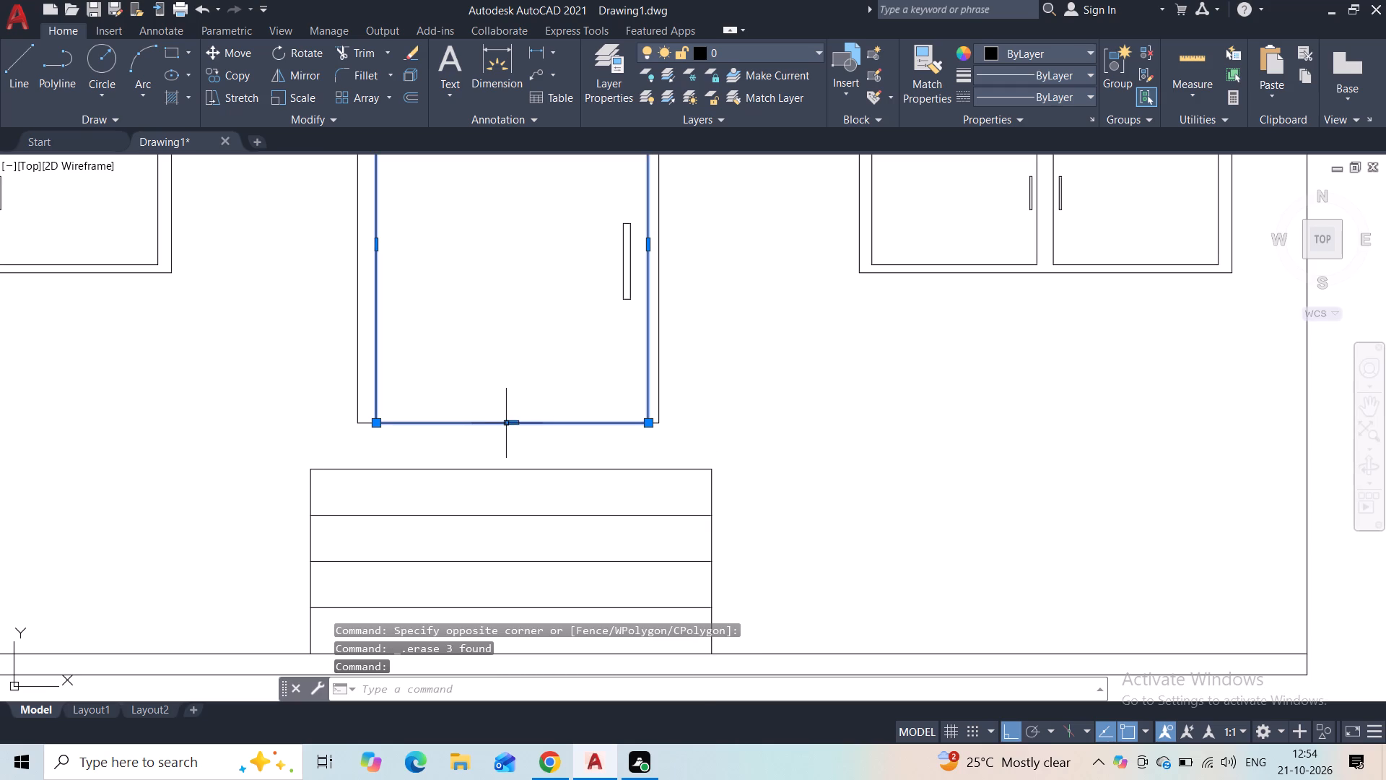
{"action": "left_click", "coordinate": [507, 422]}
{"action": "left_click", "coordinate": [512, 426]}
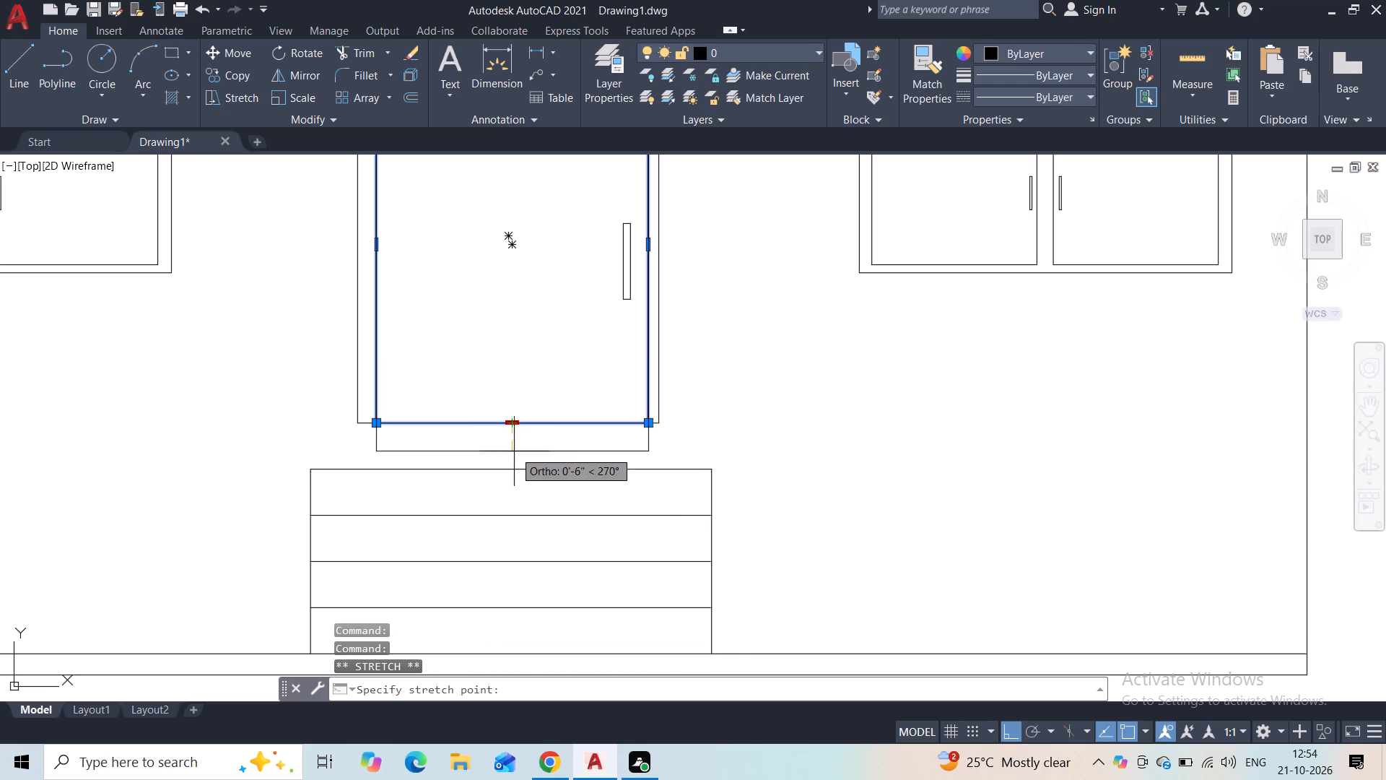
{"action": "left_click", "coordinate": [514, 466]}
{"action": "key", "text": "Escape"}
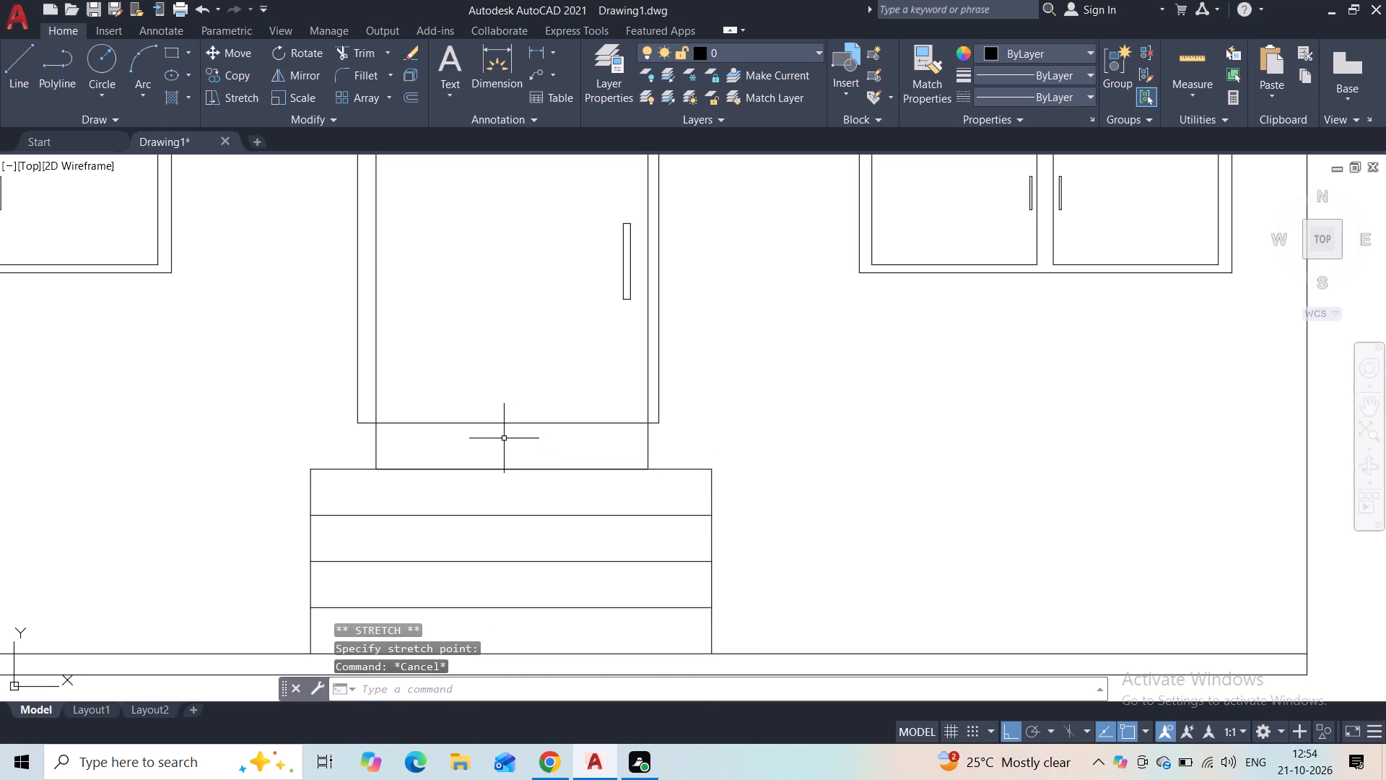
Stretch the outer door rectangle's bottom edge straight down to just above the stair's top line.
{"action": "scroll", "coordinate": [504, 438], "scroll_direction": "up", "scroll_amount": 1}
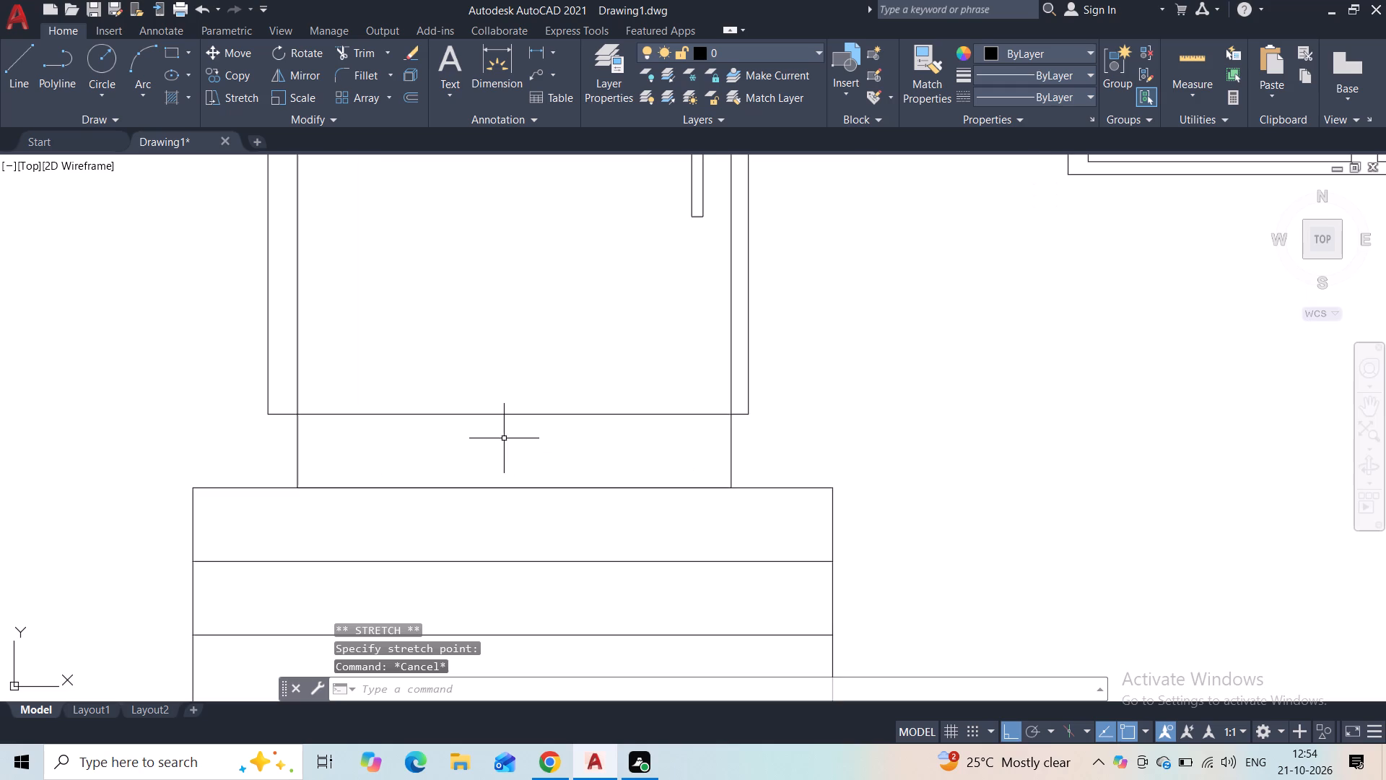
{"action": "left_click", "coordinate": [520, 396]}
{"action": "left_click", "coordinate": [502, 446]}
{"action": "left_click", "coordinate": [507, 417]}
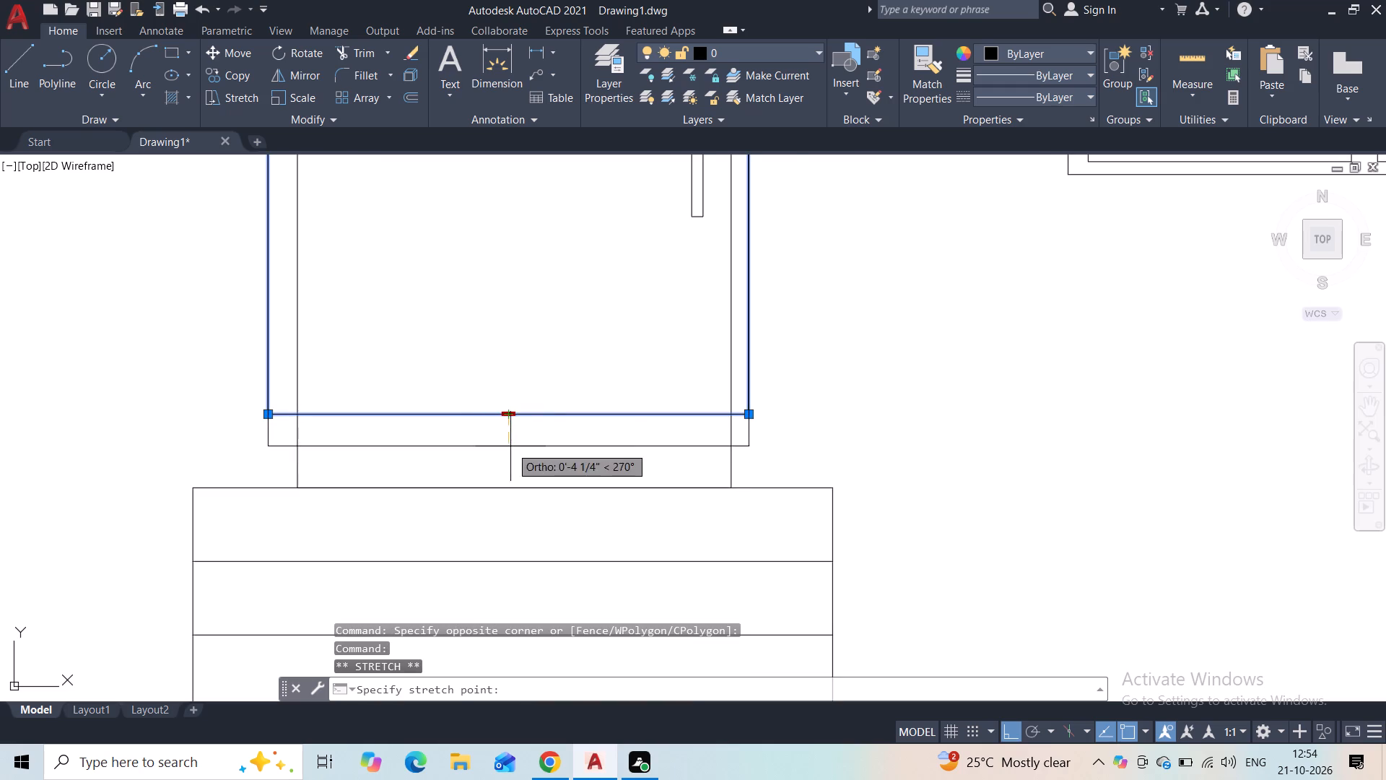
{"action": "left_click", "coordinate": [512, 477]}
{"action": "key", "text": "Escape"}
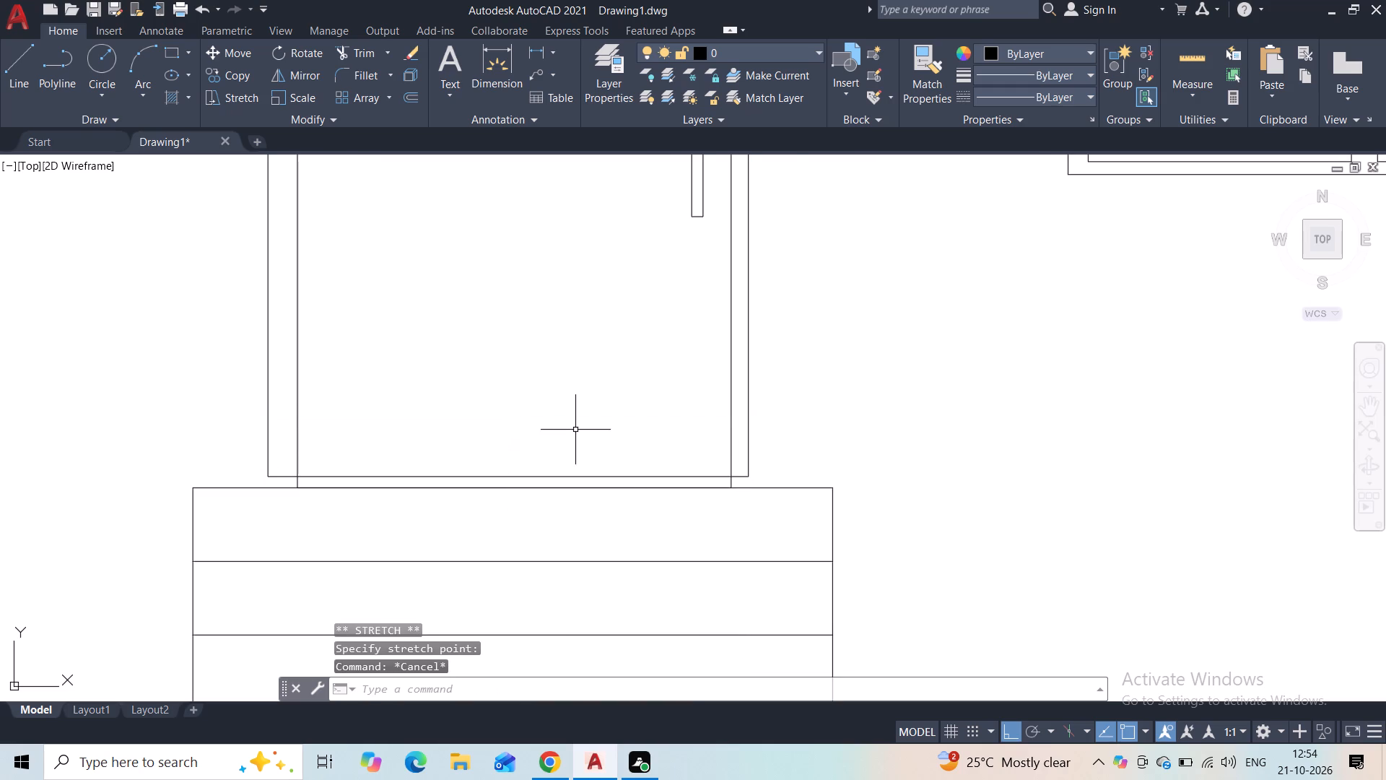
Stretch the outer door rectangle's bottom edge down onto the top line of the stair.
{"action": "scroll", "coordinate": [554, 477], "scroll_direction": "up", "scroll_amount": 2}
{"action": "middle_click_drag", "start_coordinate": [552, 473], "coordinate": [566, 393]}
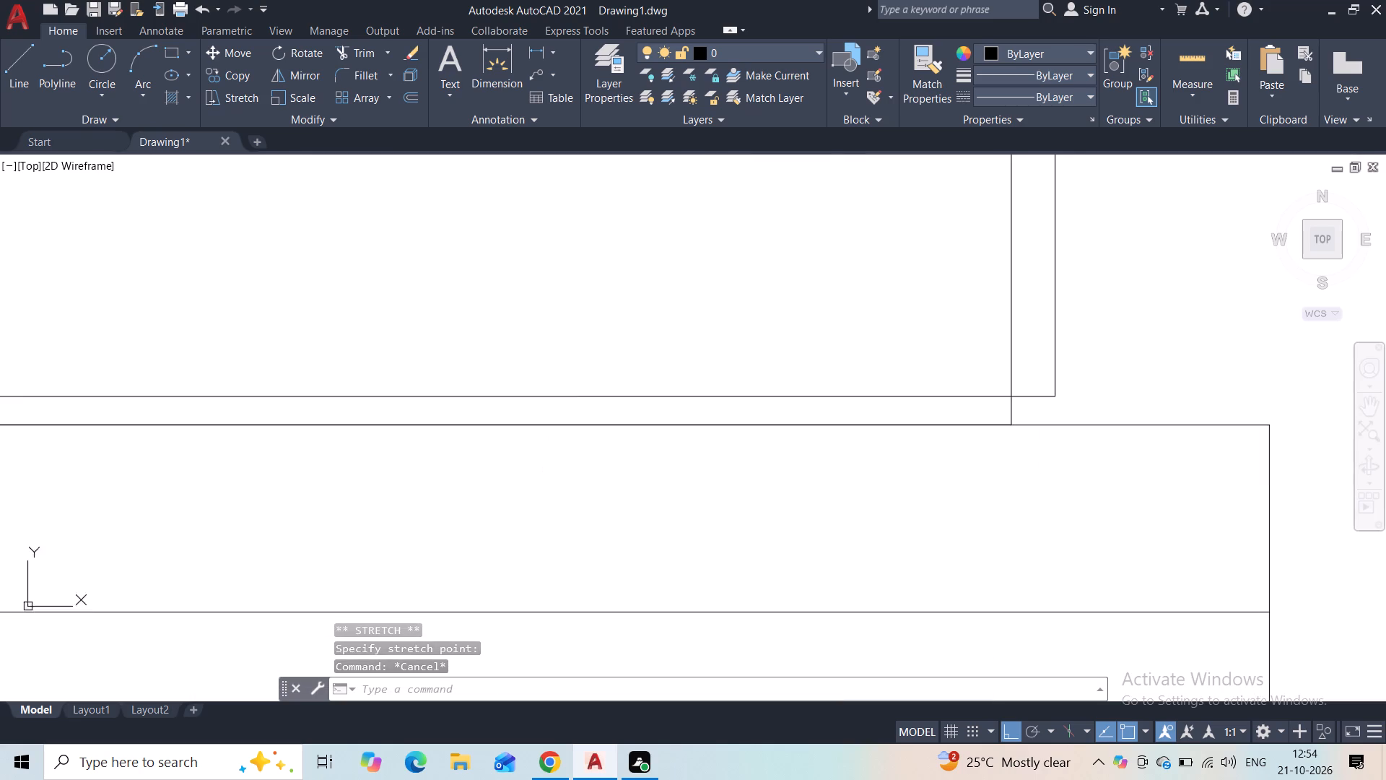
{"action": "left_click", "coordinate": [531, 394]}
{"action": "left_click", "coordinate": [448, 395]}
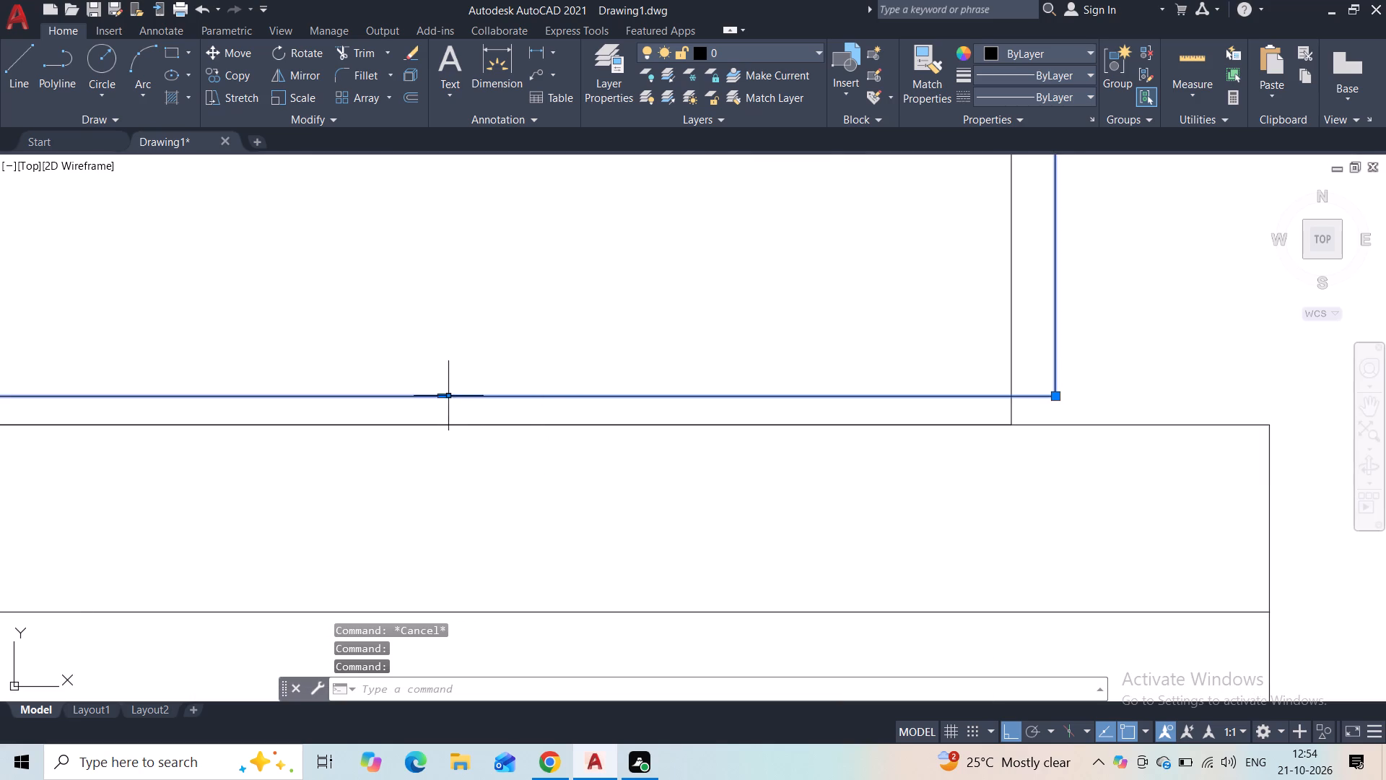
{"action": "left_click", "coordinate": [448, 395]}
{"action": "left_click", "coordinate": [446, 422]}
{"action": "key", "text": "Escape"}
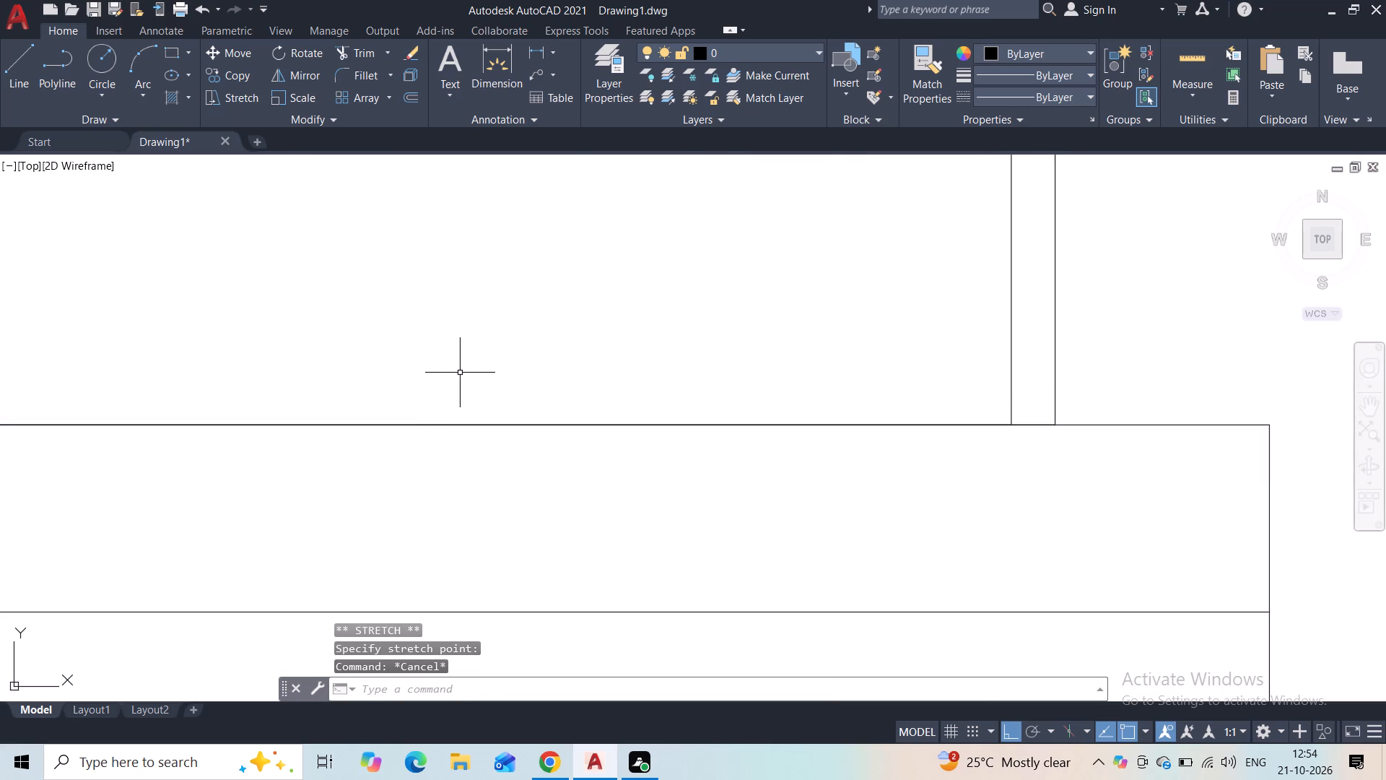
Draw two parallel horizontal lines about 3'-1" long, continuing both floor-band lines between the storeys outward past the right wall.
{"action": "scroll", "coordinate": [460, 378], "scroll_direction": "down", "scroll_amount": 4}
{"action": "middle_click_drag", "start_coordinate": [467, 353], "coordinate": [489, 481]}
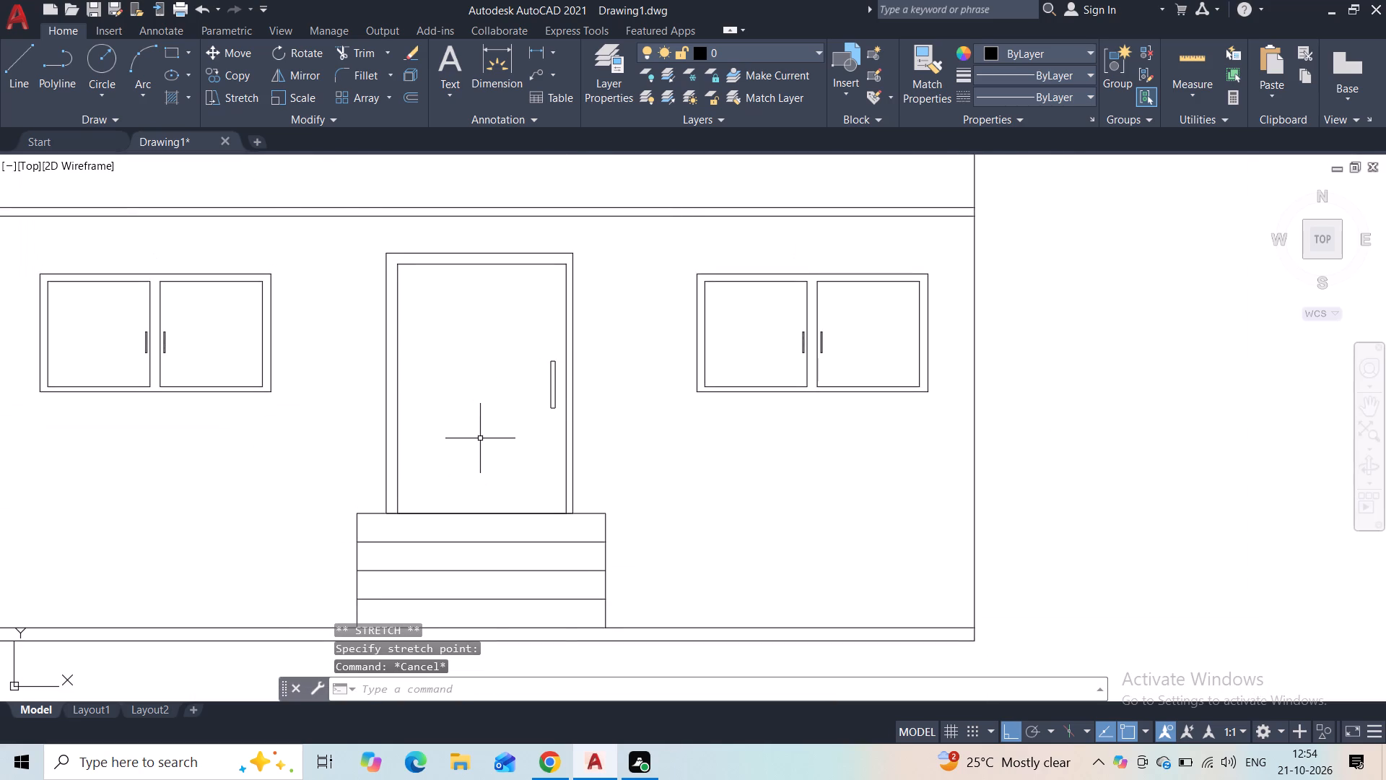
{"action": "scroll", "coordinate": [650, 476], "scroll_direction": "down", "scroll_amount": 1}
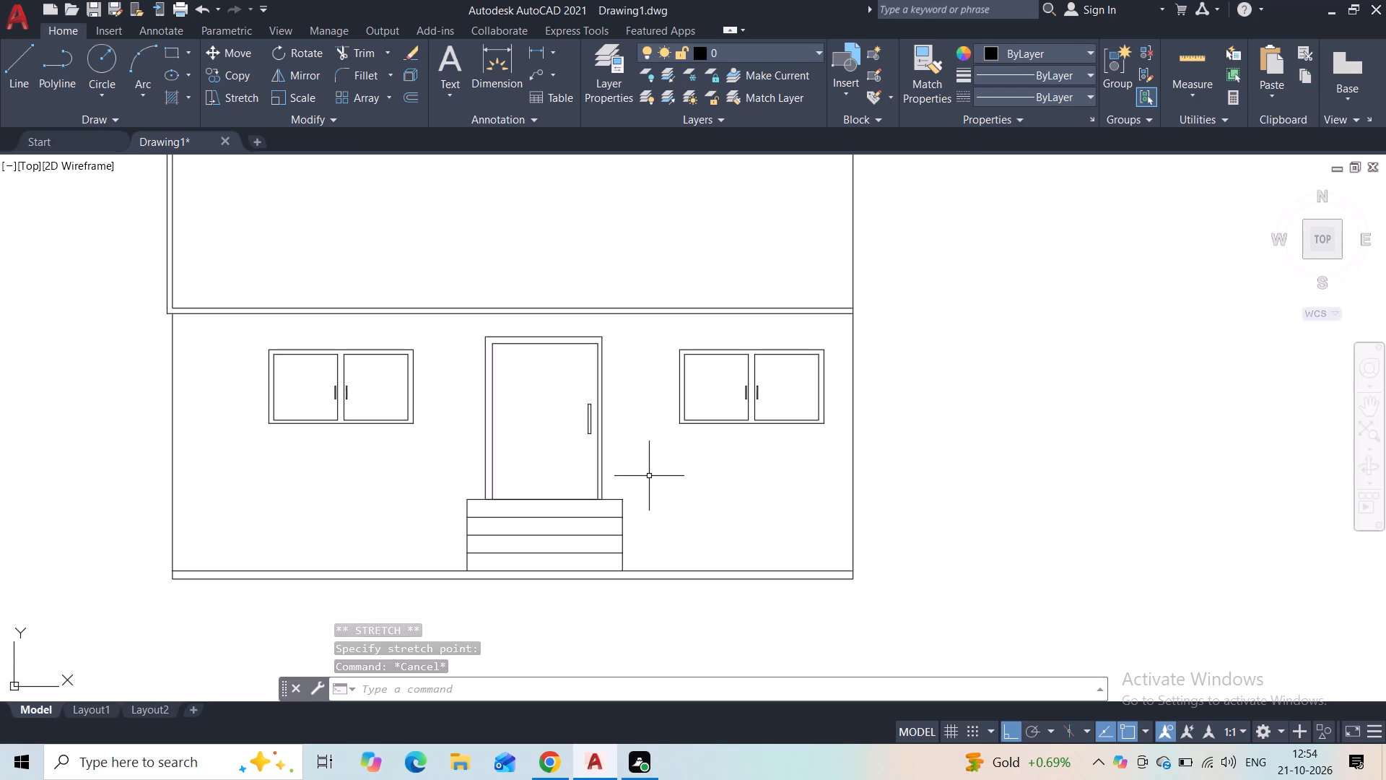
{"action": "middle_click_drag", "start_coordinate": [649, 476], "coordinate": [862, 553]}
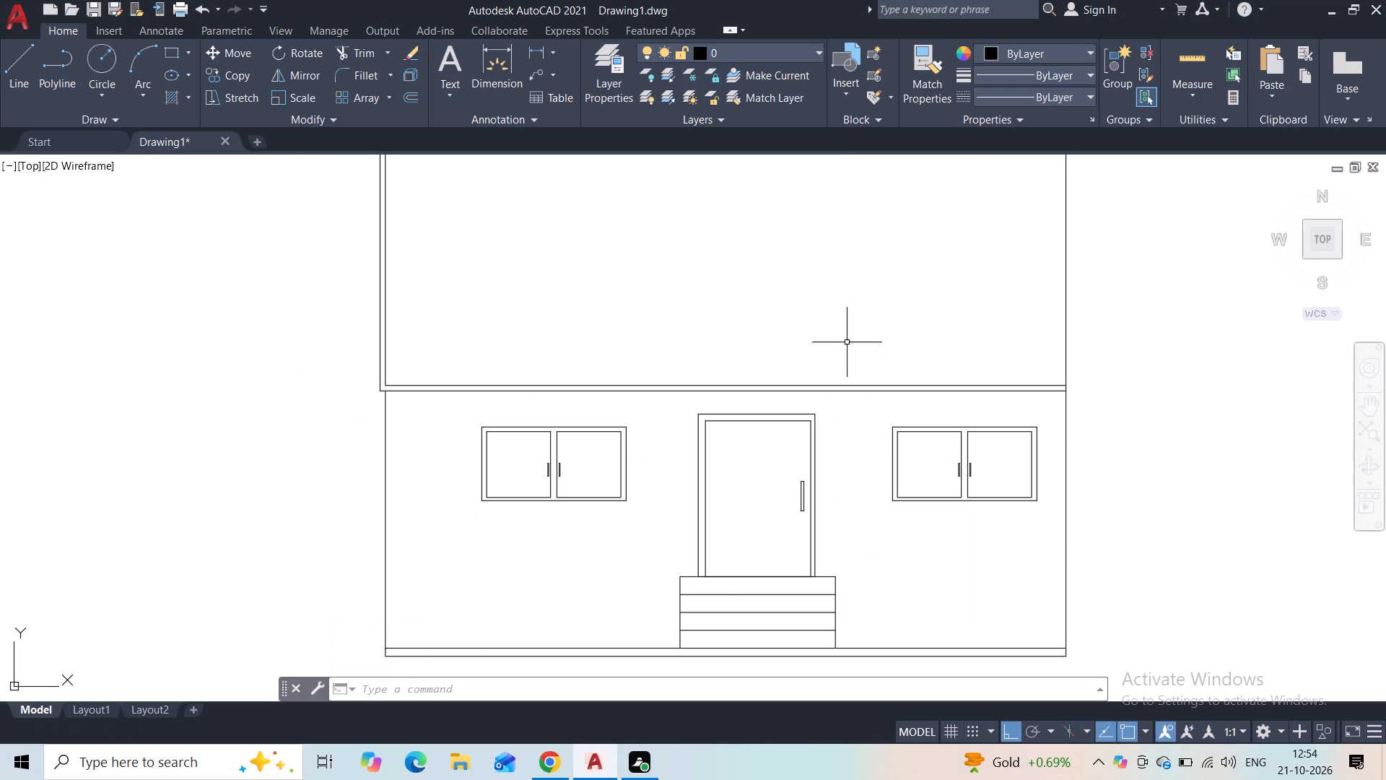
{"action": "middle_click_drag", "start_coordinate": [836, 337], "coordinate": [646, 344]}
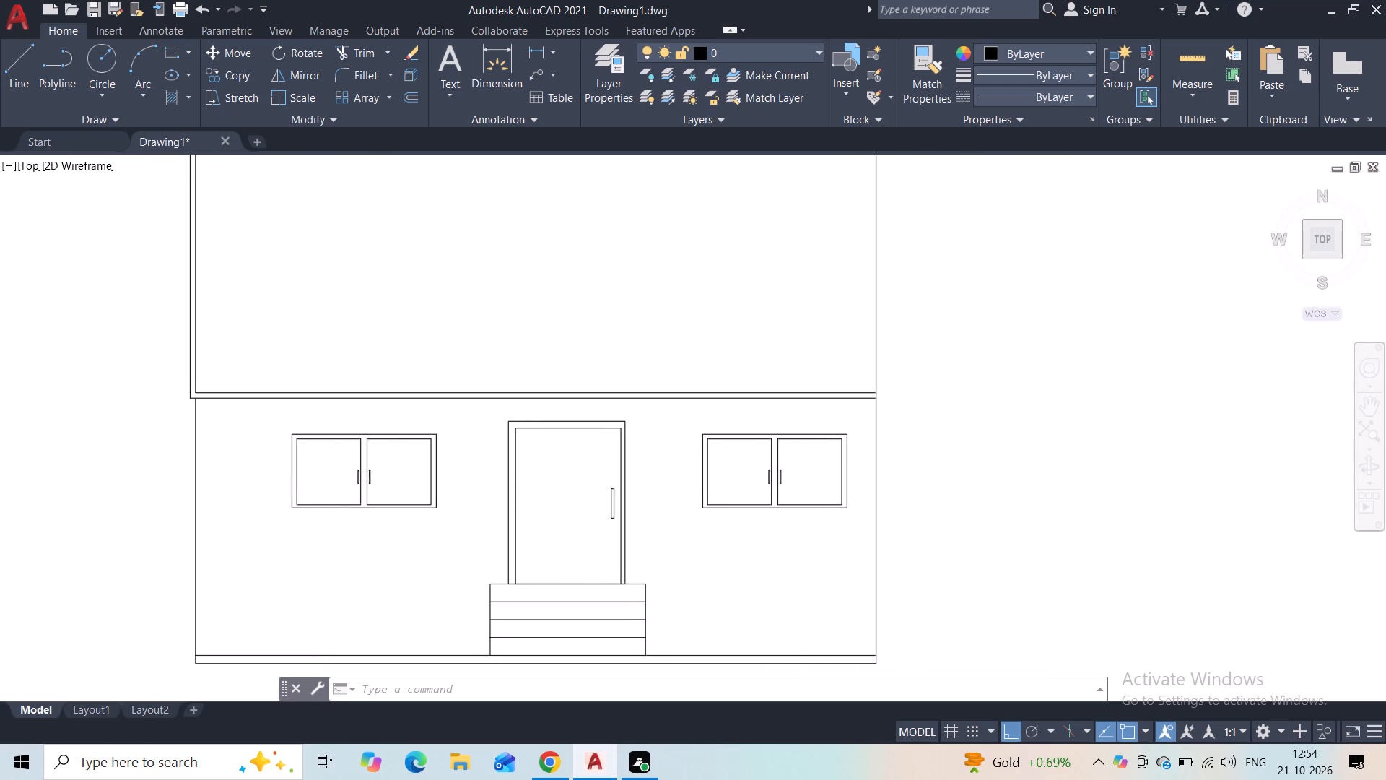
{"action": "left_click", "coordinate": [22, 94]}
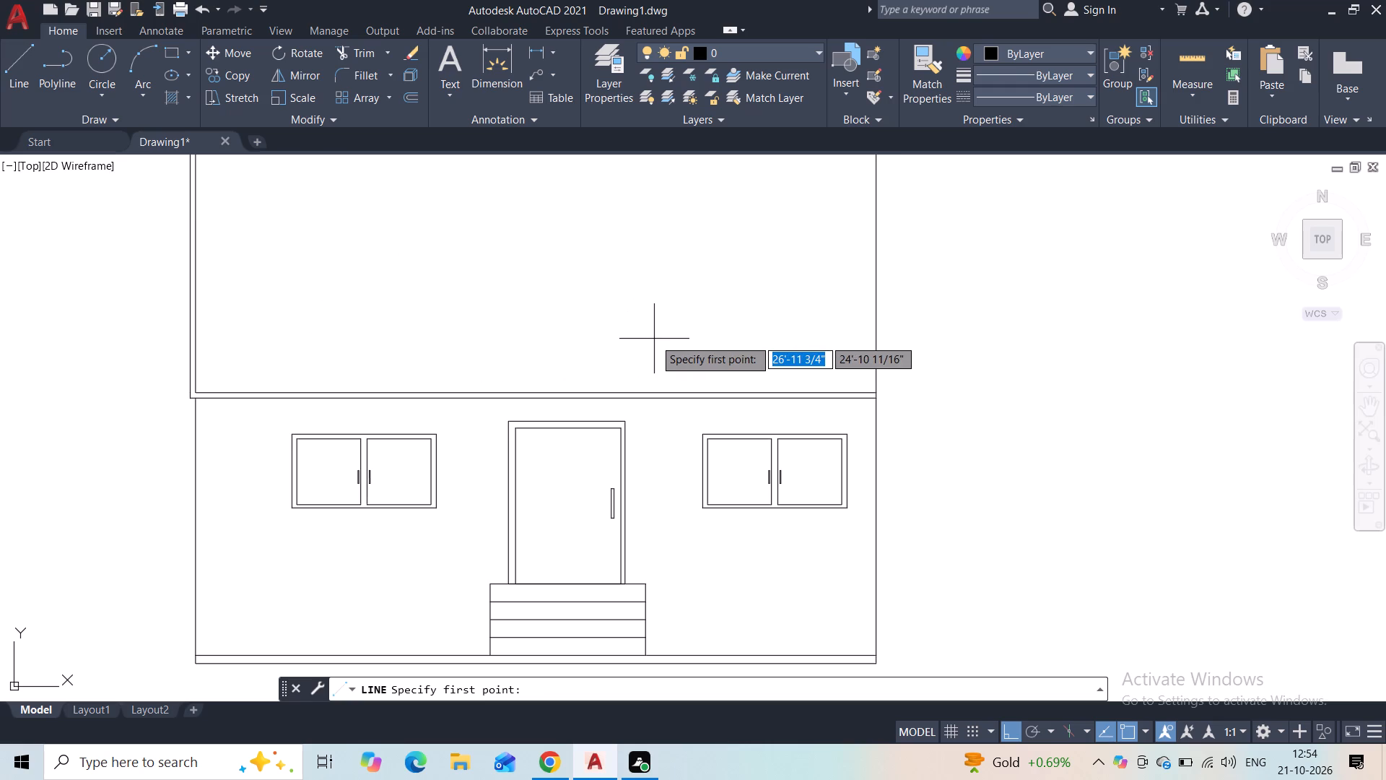
{"action": "scroll", "coordinate": [899, 386], "scroll_direction": "up", "scroll_amount": 2}
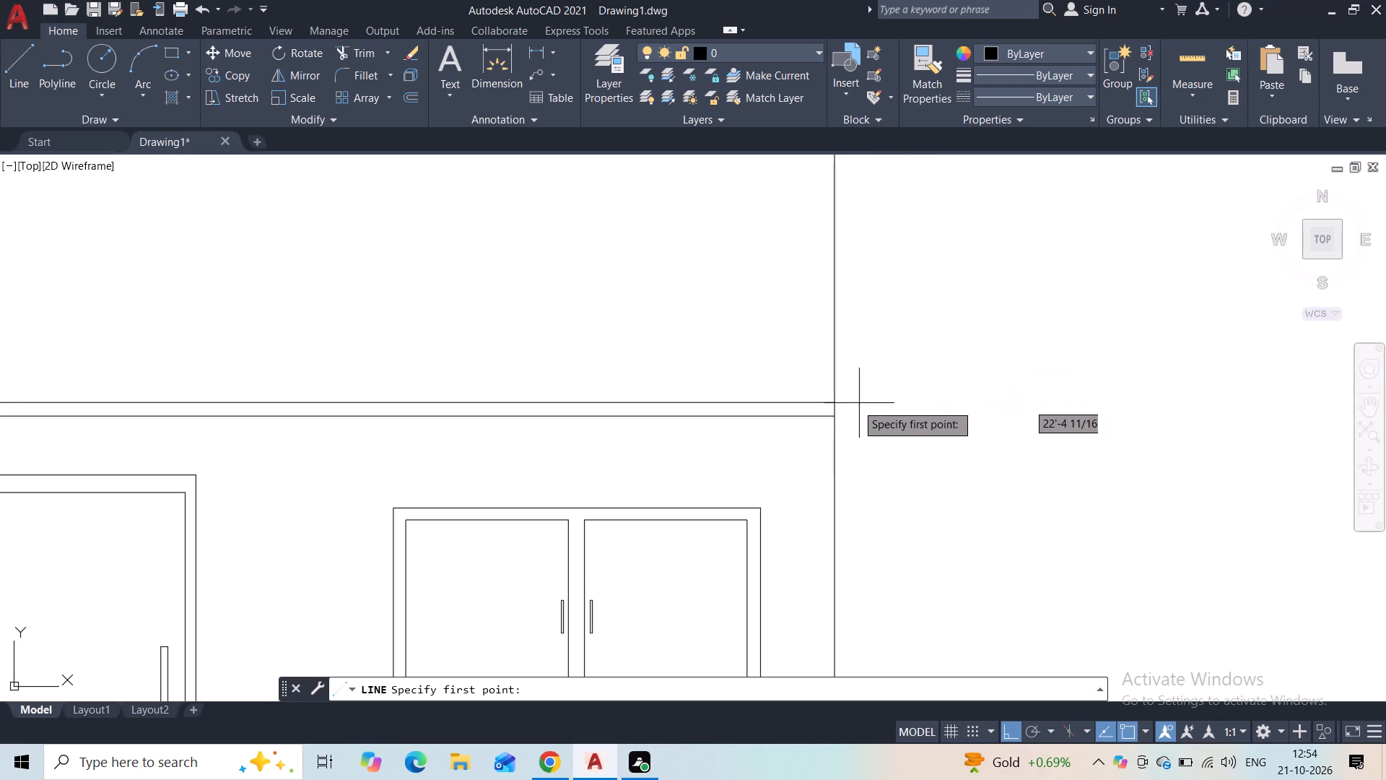
{"action": "left_click", "coordinate": [834, 404]}
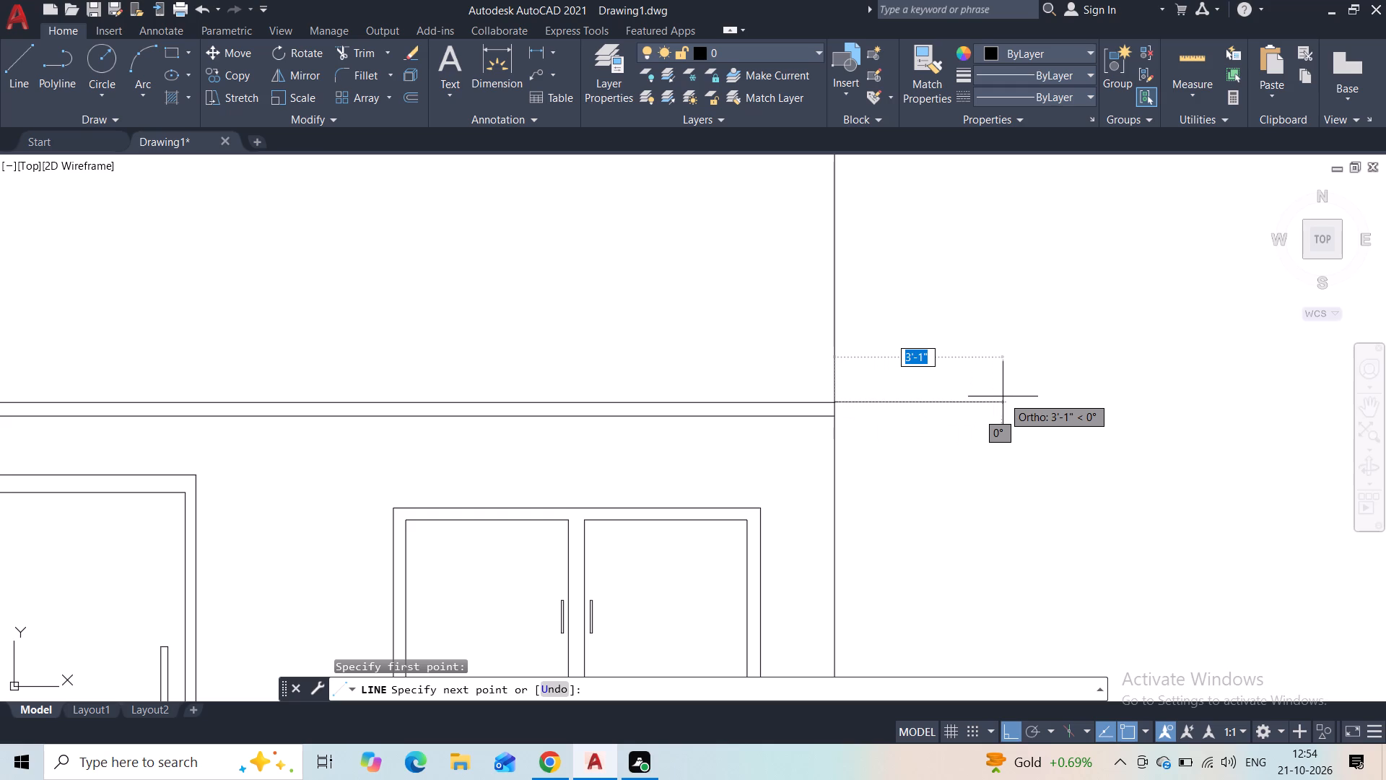
{"action": "left_click", "coordinate": [1003, 396]}
{"action": "key", "text": "Escape"}
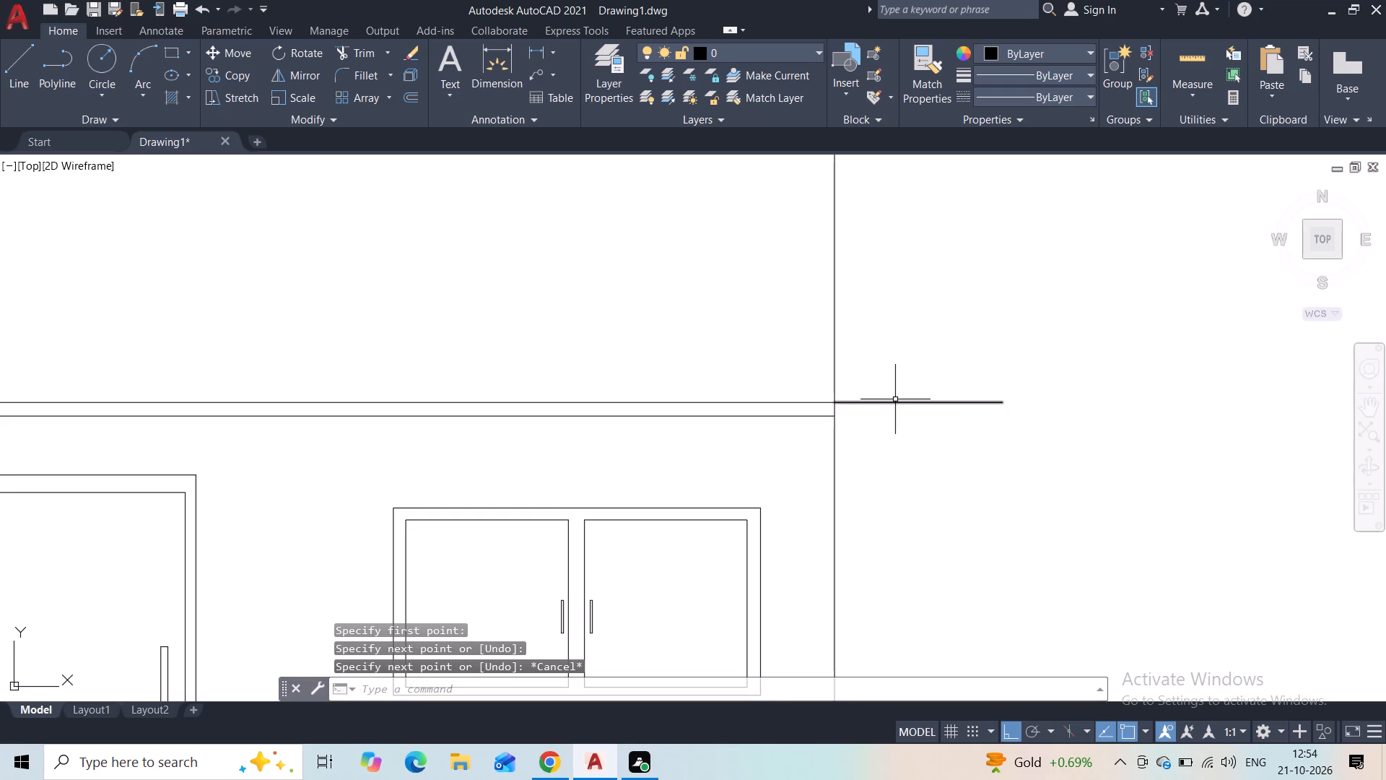
{"action": "key", "text": "space"}
{"action": "left_click", "coordinate": [836, 421]}
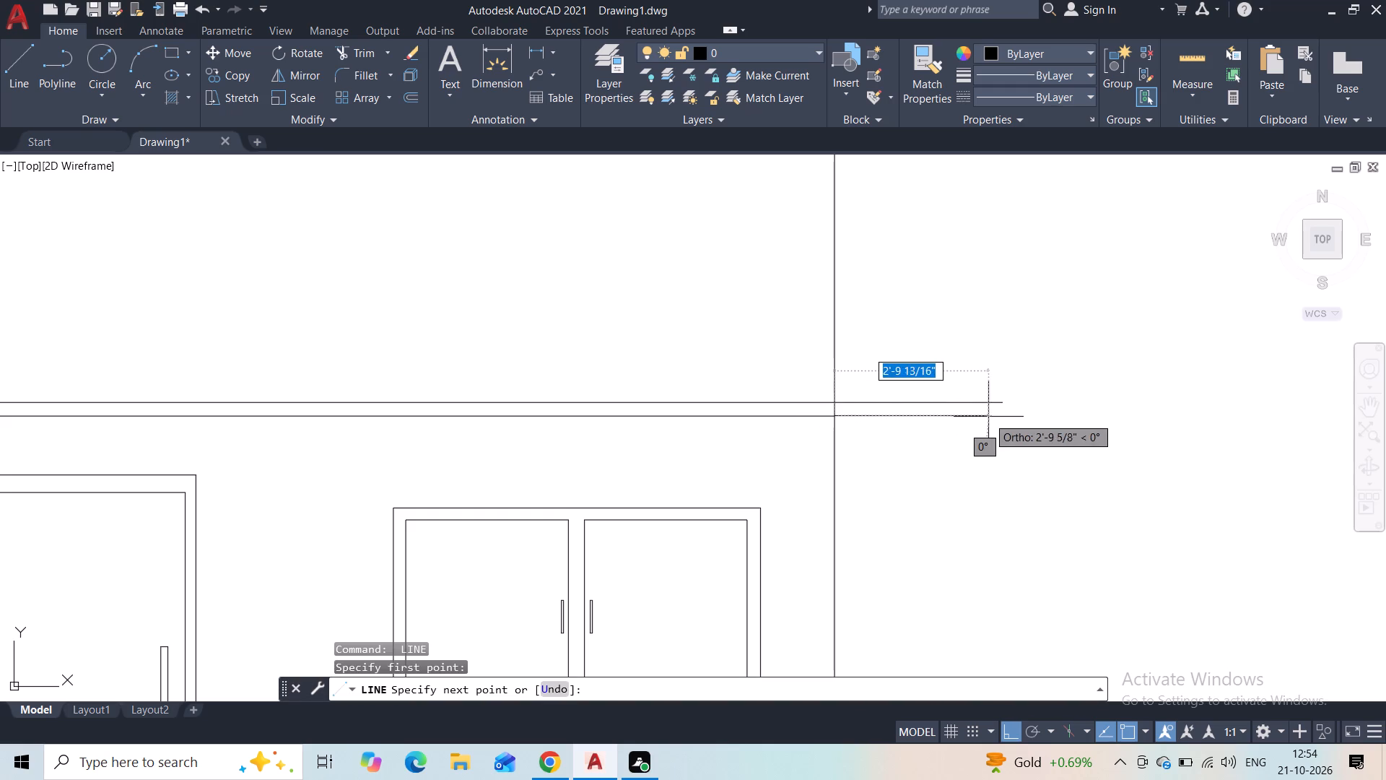
{"action": "left_click", "coordinate": [1006, 416]}
{"action": "key", "text": "Escape"}
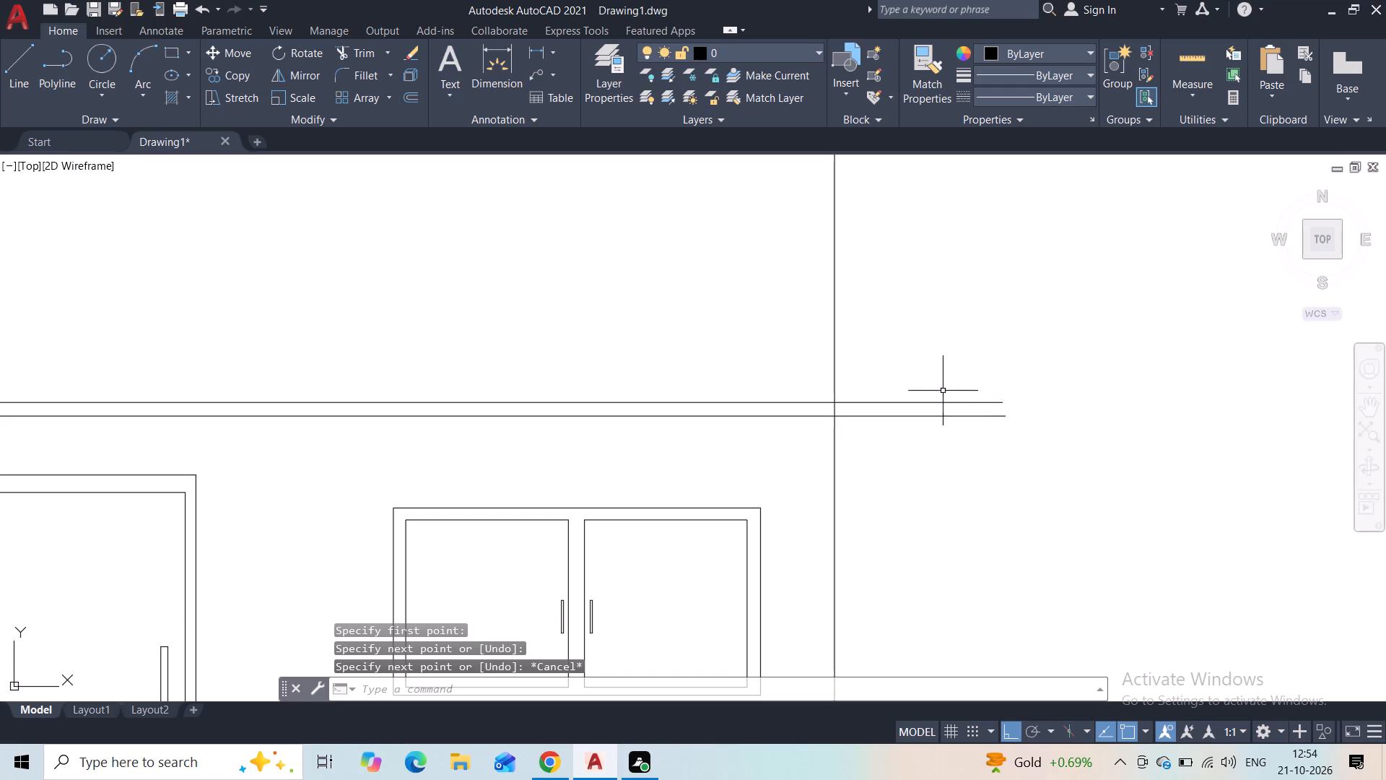
Draw connected lines from the upper extension's end: a short rise, about 23'-1" left, and up to the upper storey's inner top line.
{"action": "left_click", "coordinate": [12, 68]}
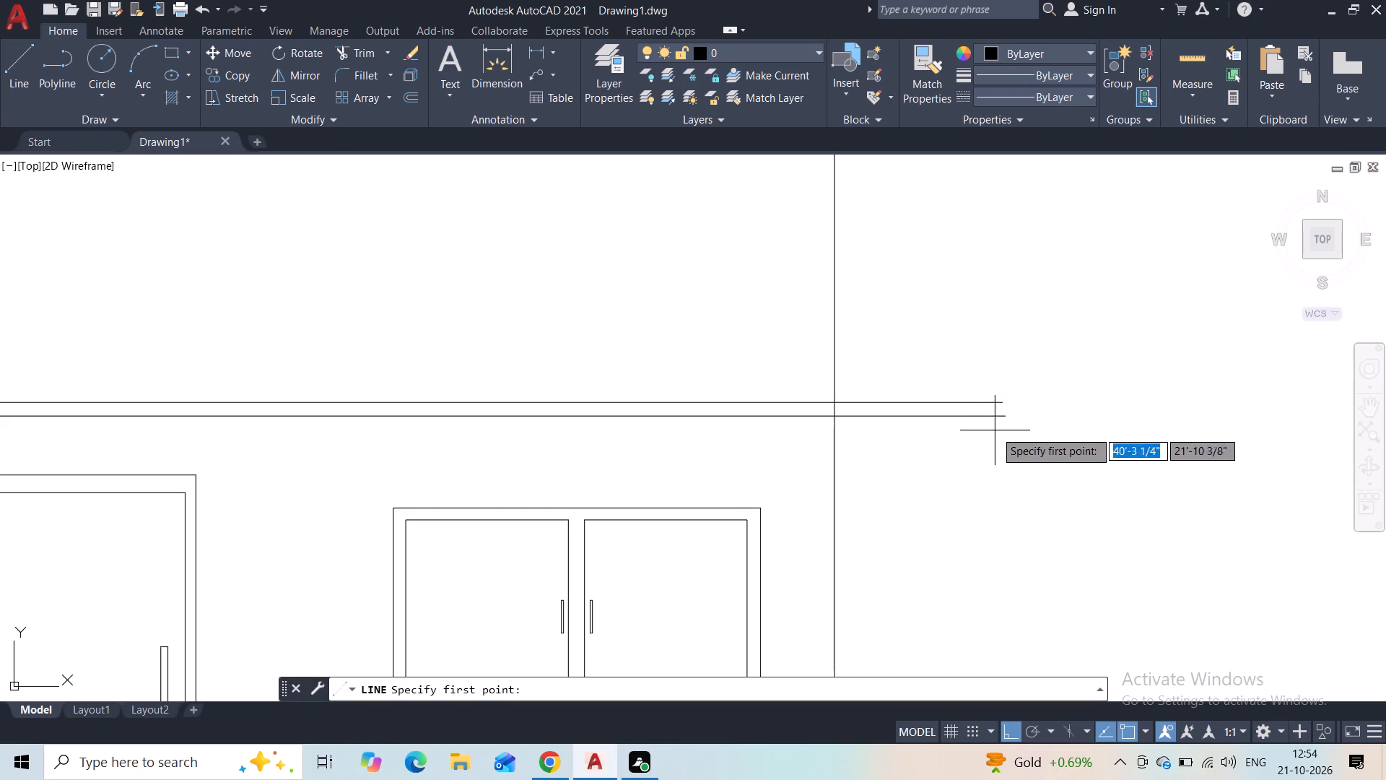
{"action": "left_click", "coordinate": [1001, 403]}
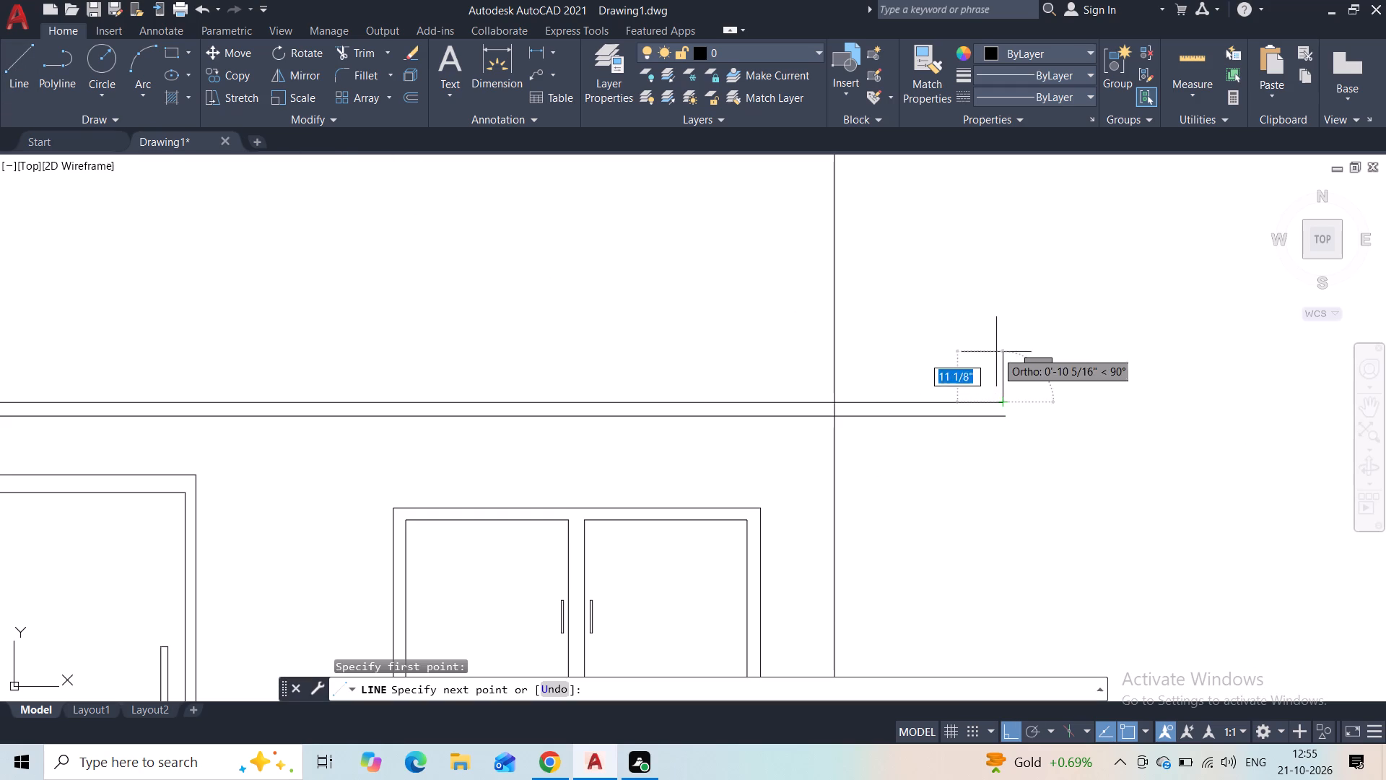
{"action": "scroll", "coordinate": [997, 331], "scroll_direction": "down", "scroll_amount": 2}
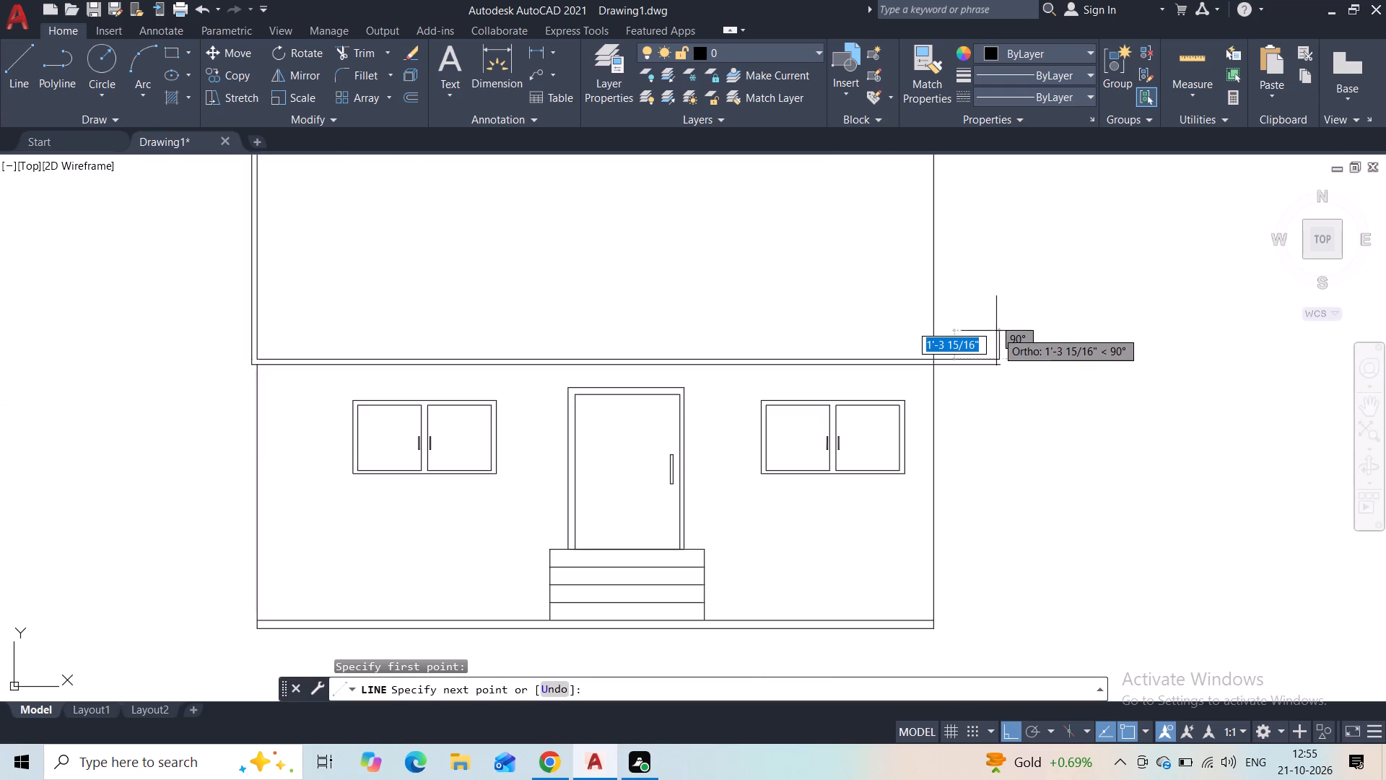
{"action": "scroll", "coordinate": [996, 331], "scroll_direction": "down", "scroll_amount": 1}
{"action": "left_click", "coordinate": [993, 321]}
{"action": "scroll", "coordinate": [816, 340], "scroll_direction": "up", "scroll_amount": 1}
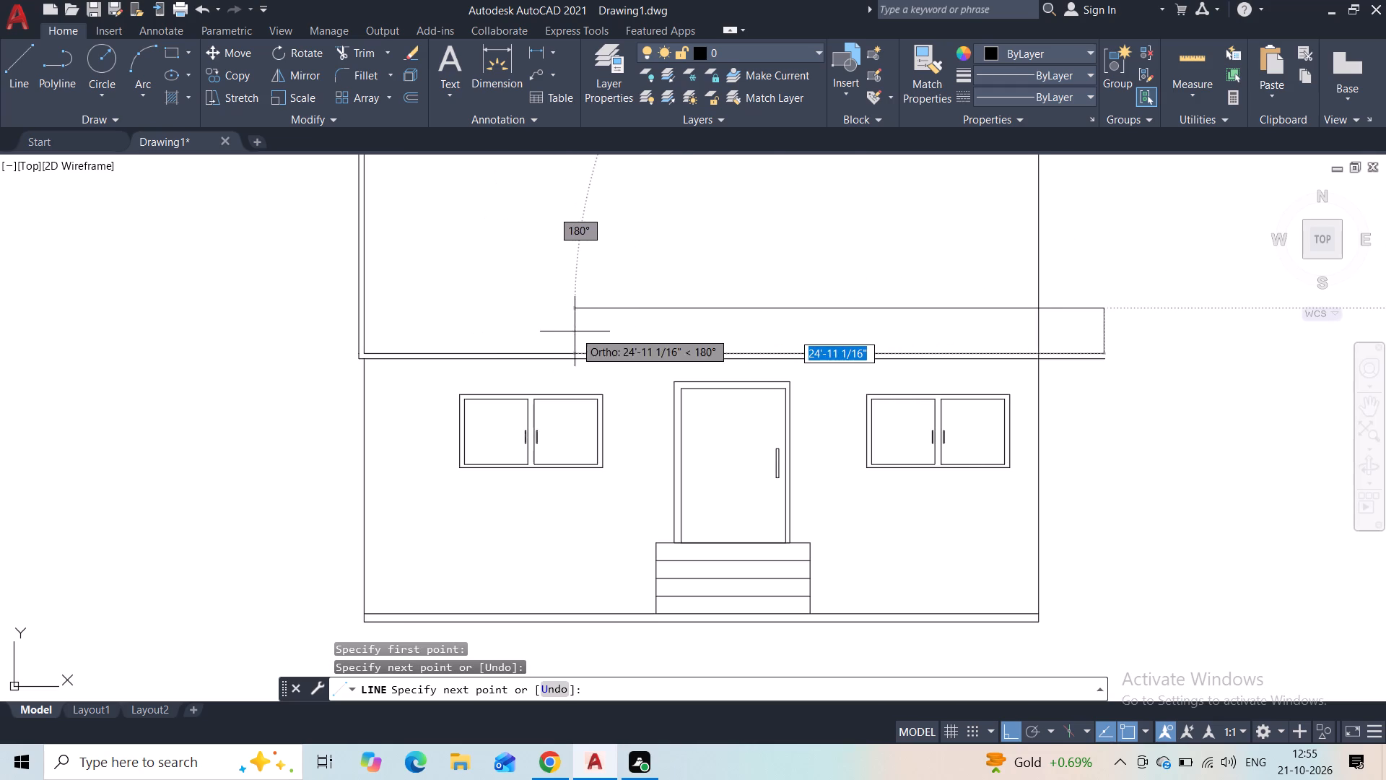
{"action": "middle_click_drag", "start_coordinate": [586, 324], "coordinate": [565, 465]}
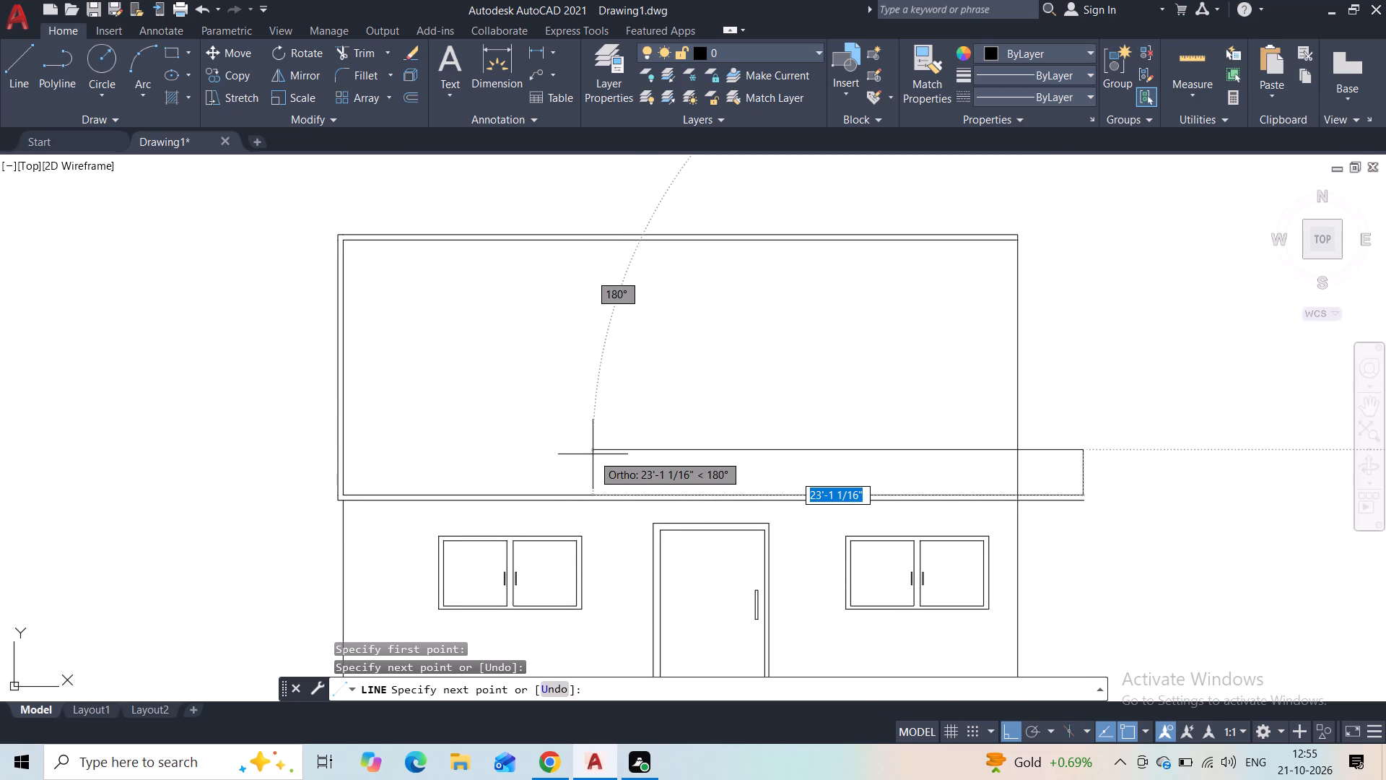
{"action": "left_click", "coordinate": [593, 454]}
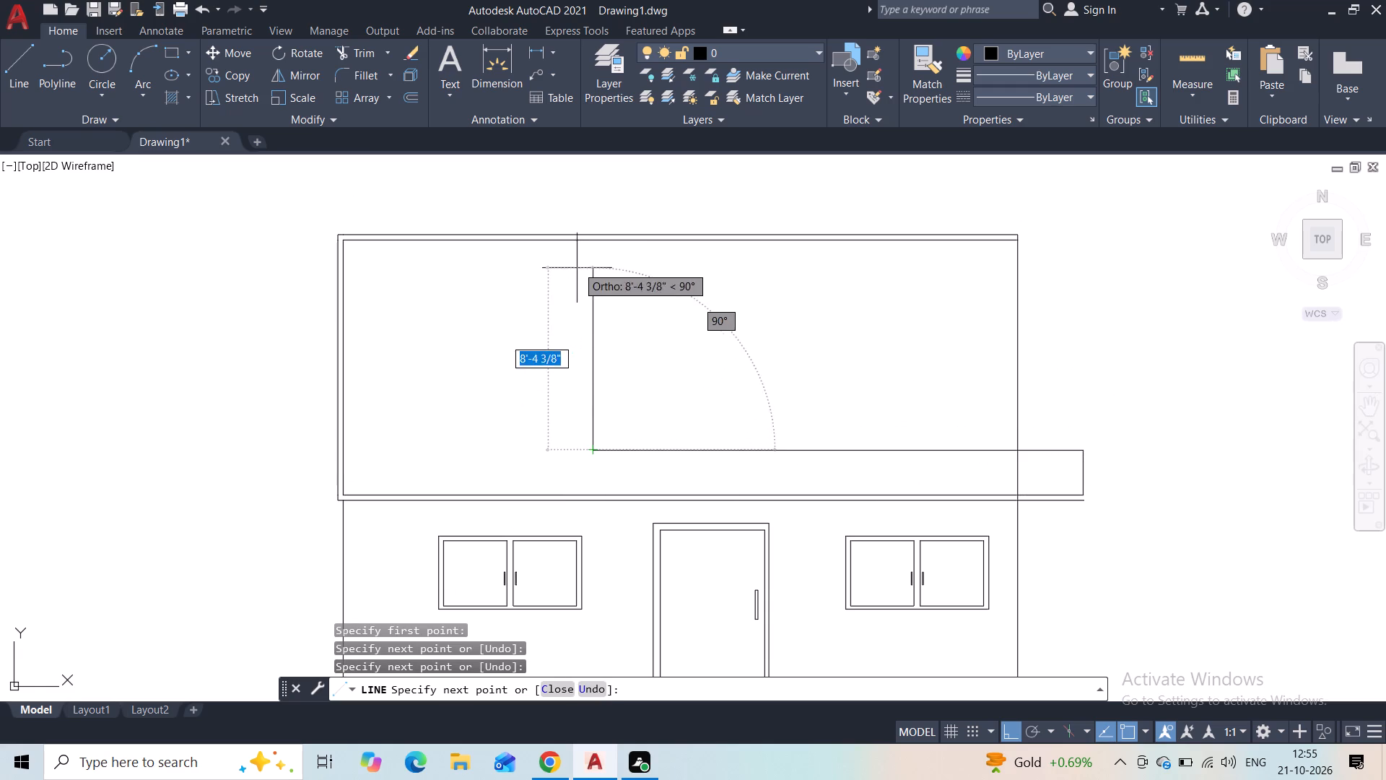
{"action": "left_click", "coordinate": [591, 240]}
{"action": "key", "text": "Escape"}
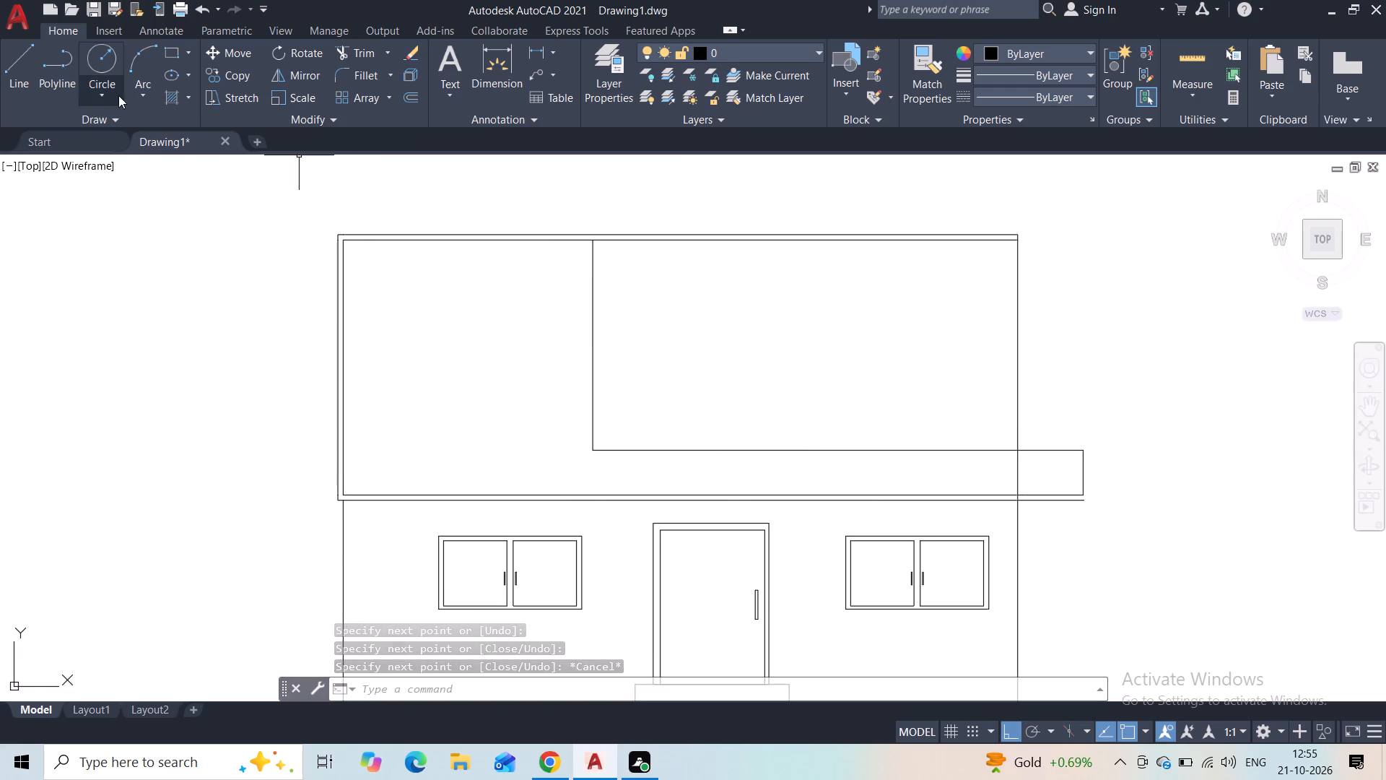
Draw a parallel outer outline from the lower extension's end: slightly right, up about 2'-7", left about 23'-2", up about 9'-8" to the inner top line.
{"action": "left_click", "coordinate": [32, 79]}
{"action": "scroll", "coordinate": [1111, 504], "scroll_direction": "up", "scroll_amount": 2}
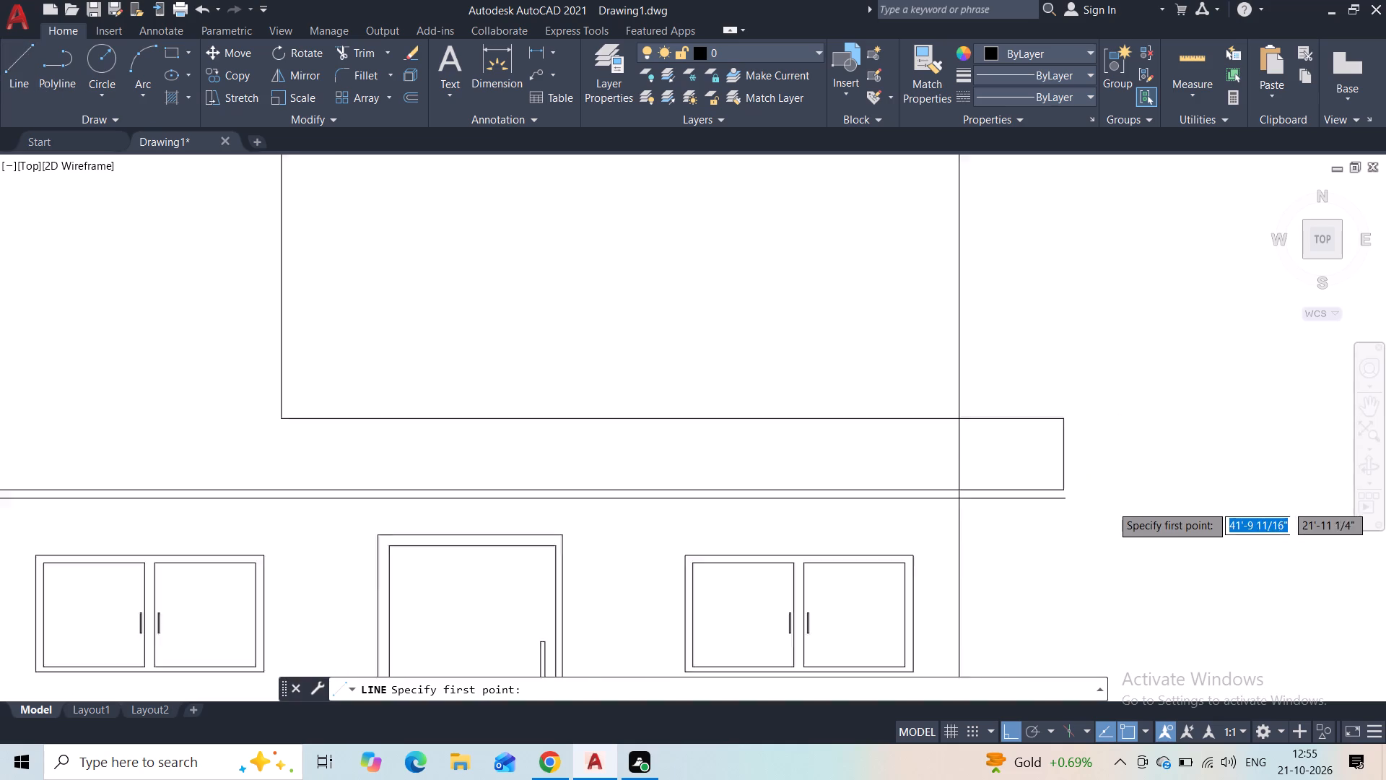
{"action": "scroll", "coordinate": [1111, 505], "scroll_direction": "up", "scroll_amount": 1}
{"action": "scroll", "coordinate": [992, 481], "scroll_direction": "up", "scroll_amount": 1}
{"action": "left_click", "coordinate": [978, 495]}
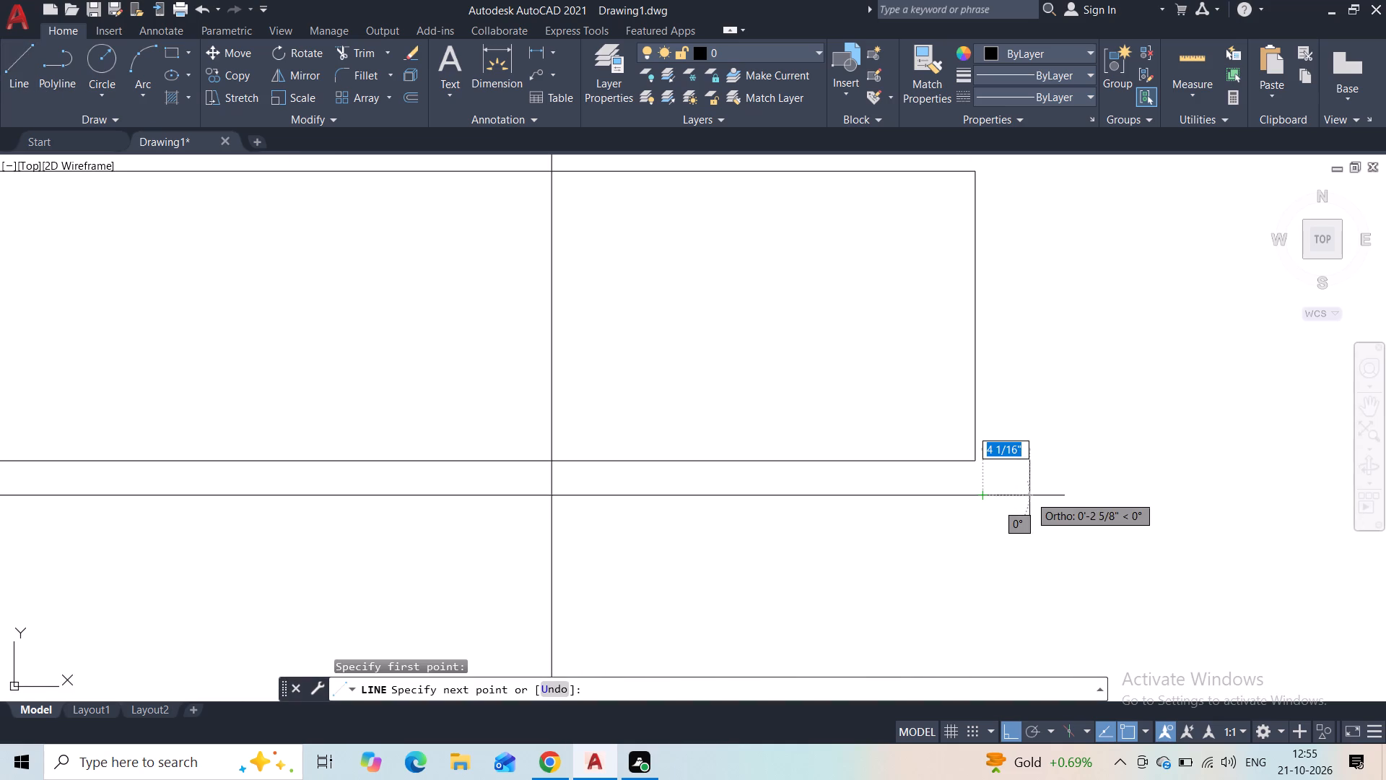
{"action": "left_click", "coordinate": [1029, 495]}
{"action": "middle_click_drag", "start_coordinate": [1000, 318], "coordinate": [999, 349]}
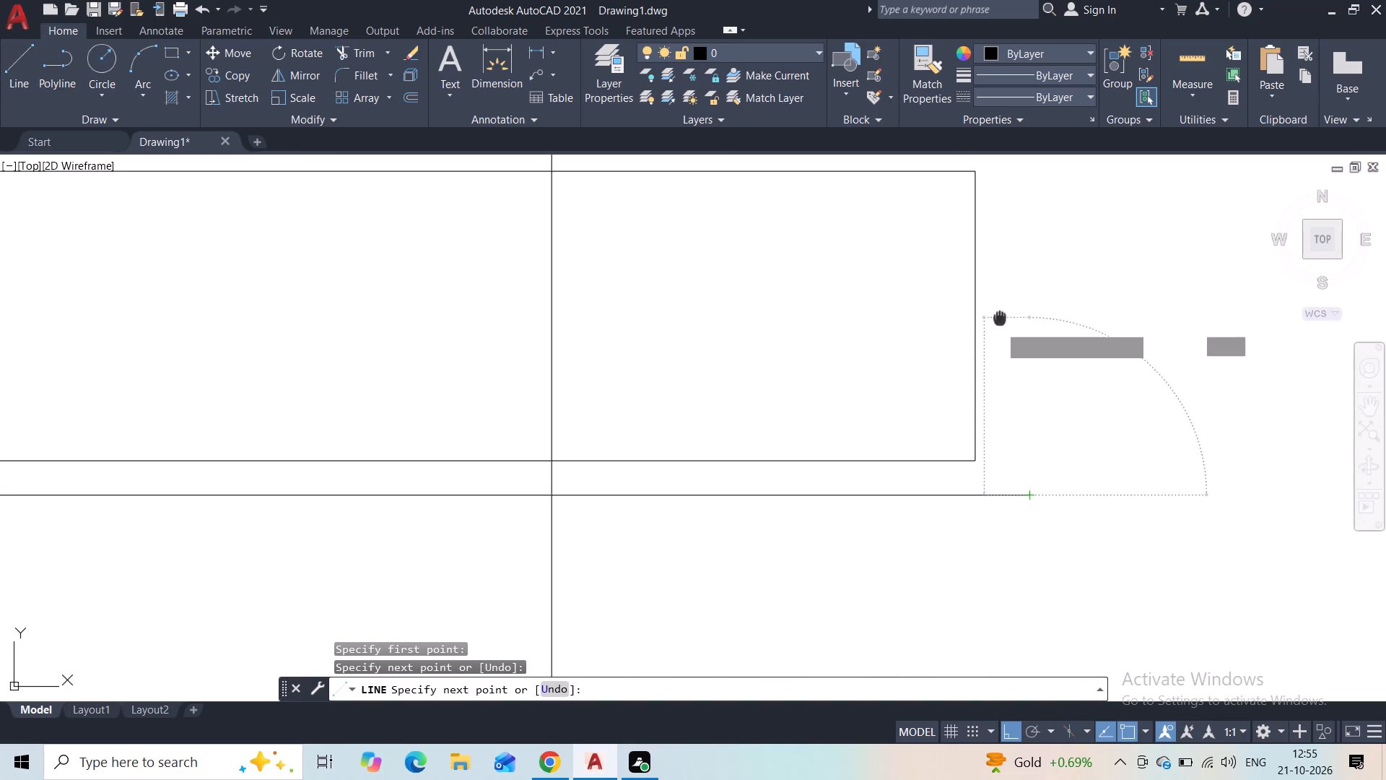
{"action": "middle_click_drag", "start_coordinate": [999, 349], "coordinate": [1008, 623]}
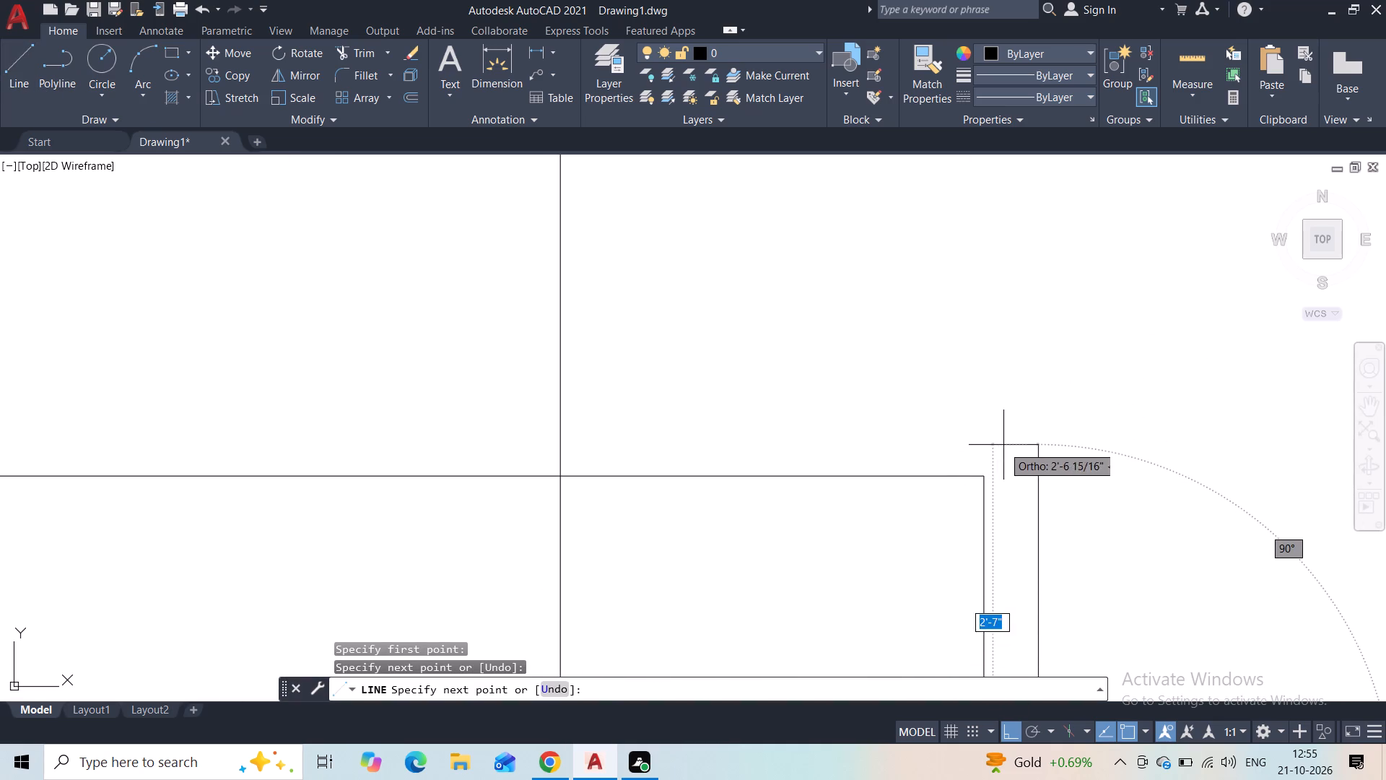
{"action": "left_click", "coordinate": [1003, 445]}
{"action": "middle_click_drag", "start_coordinate": [466, 435], "coordinate": [781, 434]}
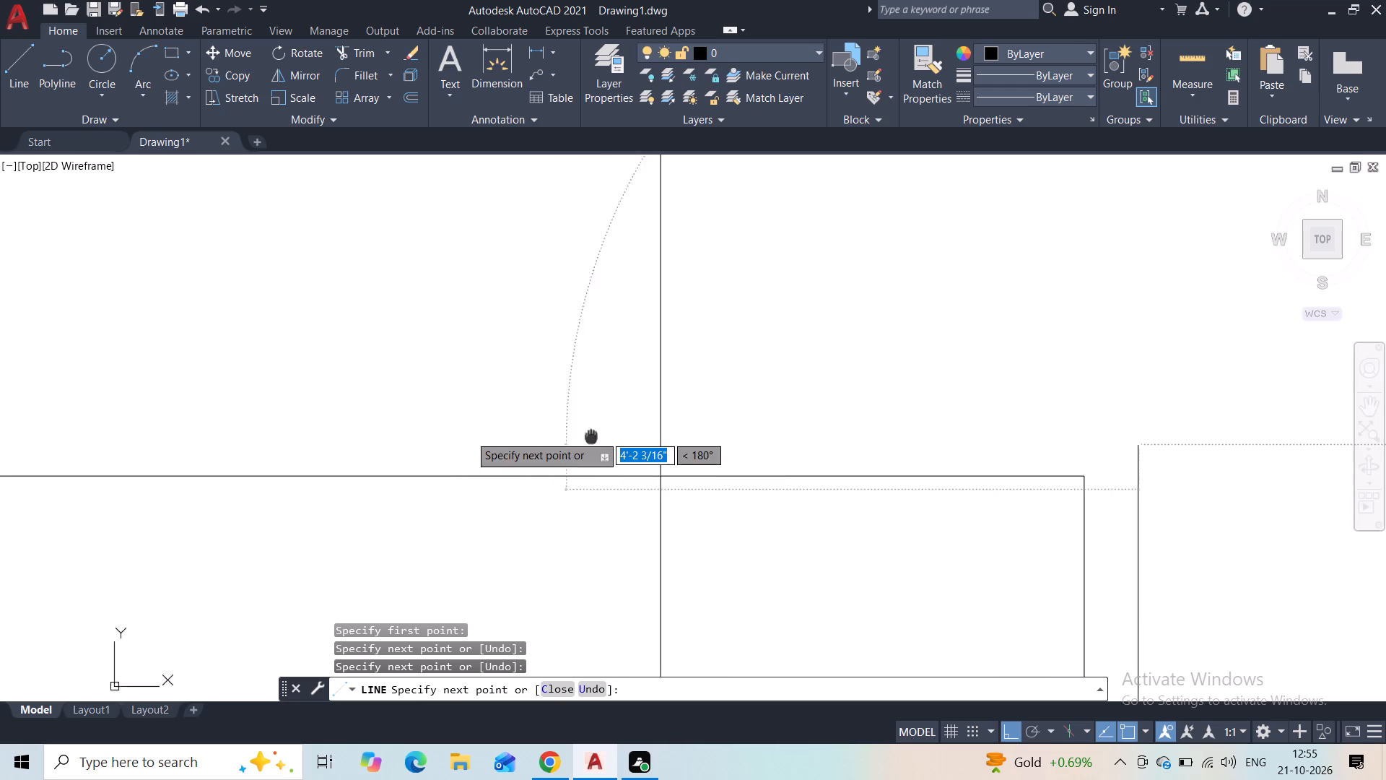
{"action": "middle_click_drag", "start_coordinate": [781, 434], "coordinate": [1075, 472]}
{"action": "scroll", "coordinate": [577, 450], "scroll_direction": "down", "scroll_amount": 1}
{"action": "middle_click_drag", "start_coordinate": [397, 451], "coordinate": [876, 461]}
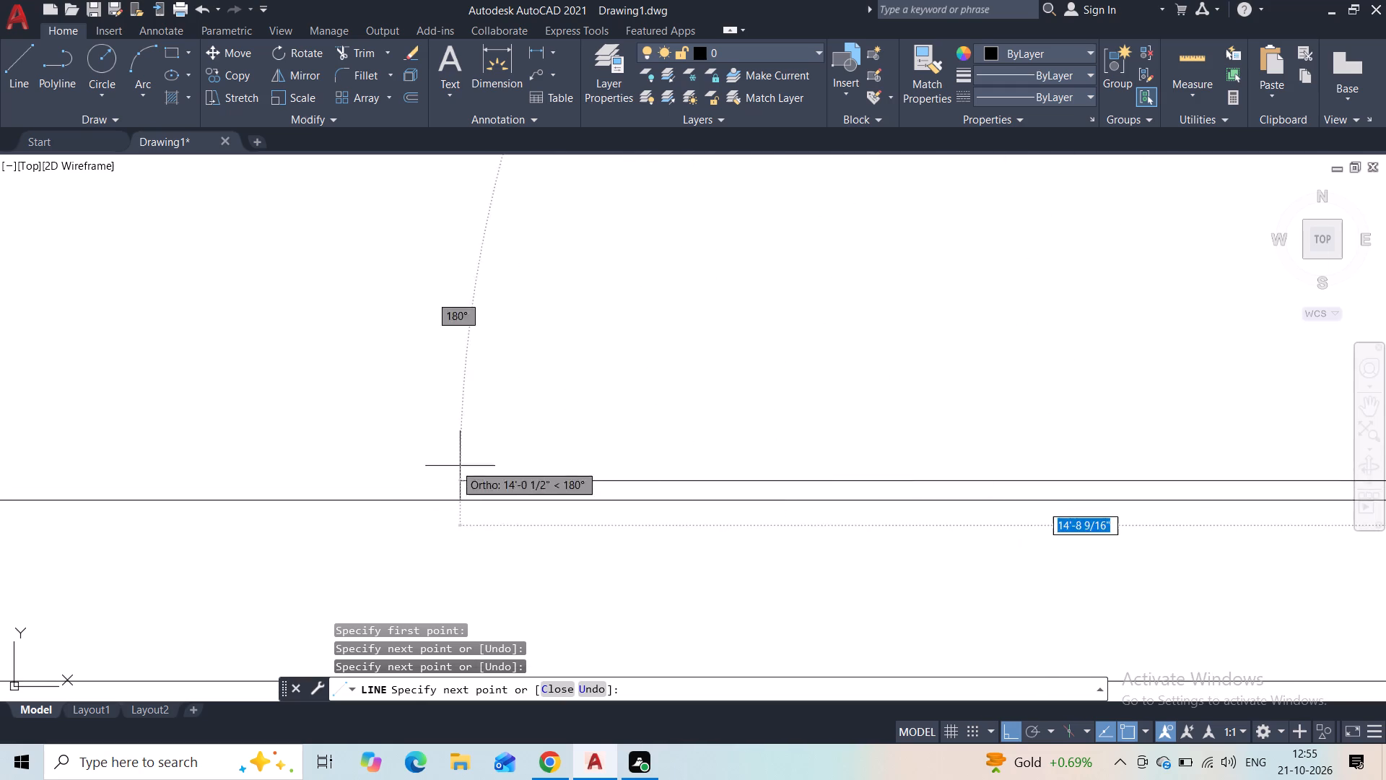
{"action": "scroll", "coordinate": [446, 464], "scroll_direction": "down", "scroll_amount": 3}
{"action": "scroll", "coordinate": [304, 453], "scroll_direction": "up", "scroll_amount": 1}
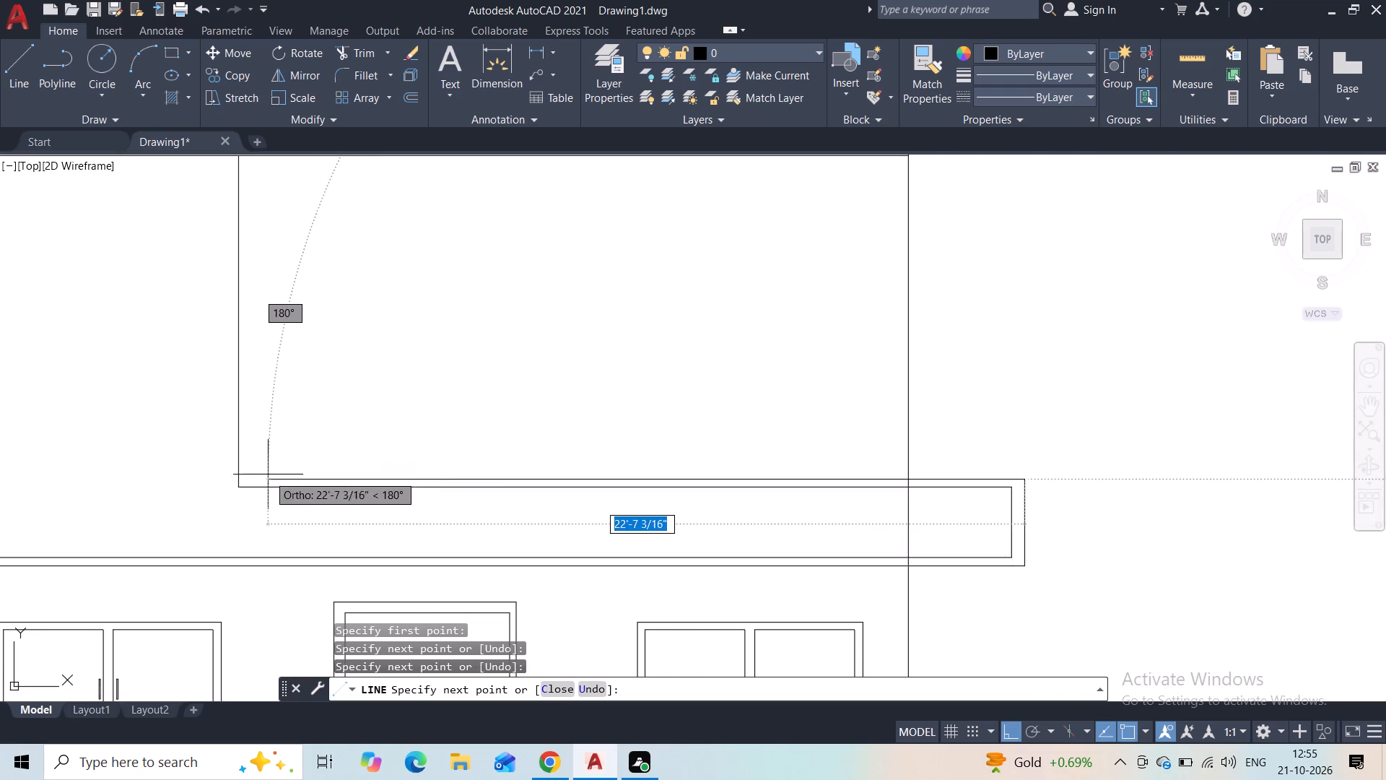
{"action": "scroll", "coordinate": [258, 477], "scroll_direction": "up", "scroll_amount": 2}
{"action": "middle_click_drag", "start_coordinate": [258, 477], "coordinate": [501, 470]}
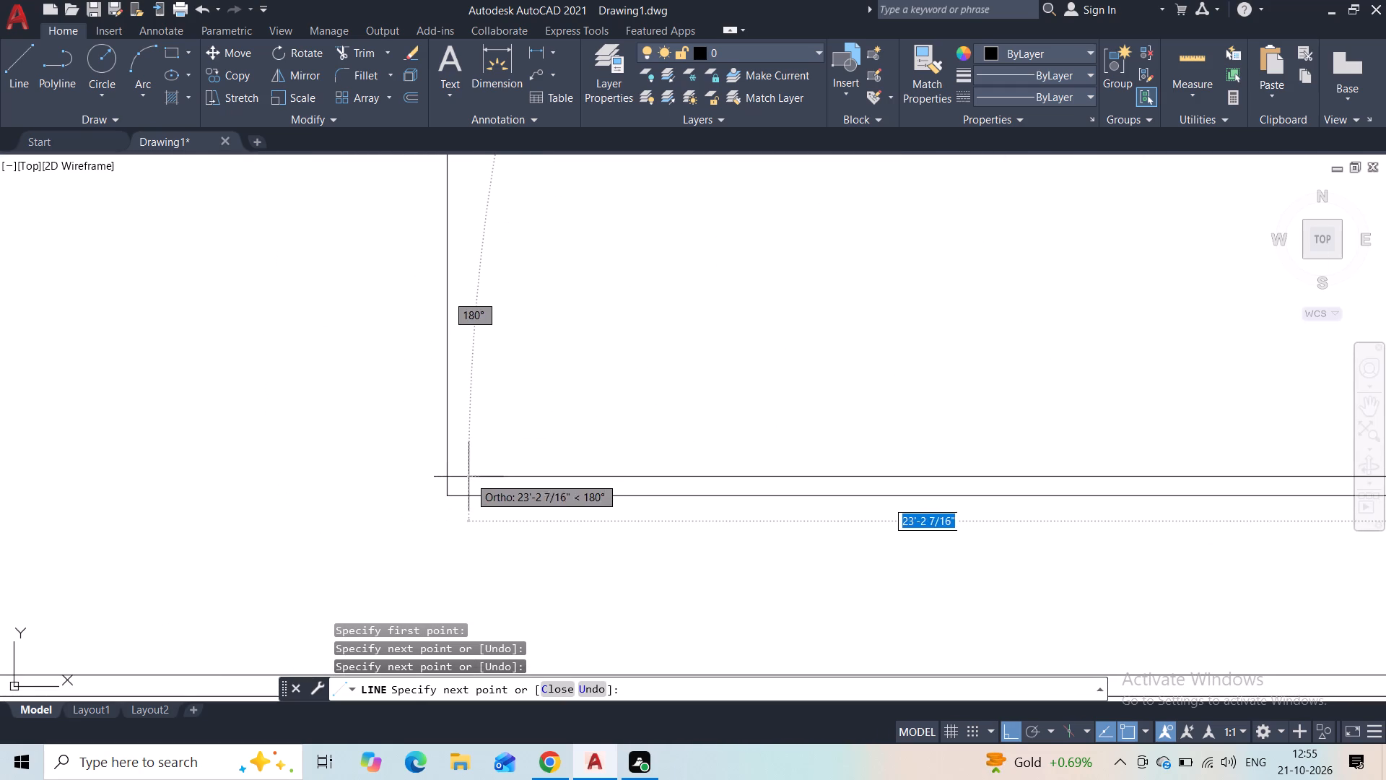
{"action": "left_click", "coordinate": [467, 477]}
{"action": "middle_click_drag", "start_coordinate": [471, 355], "coordinate": [460, 711]}
{"action": "scroll", "coordinate": [450, 419], "scroll_direction": "down", "scroll_amount": 1}
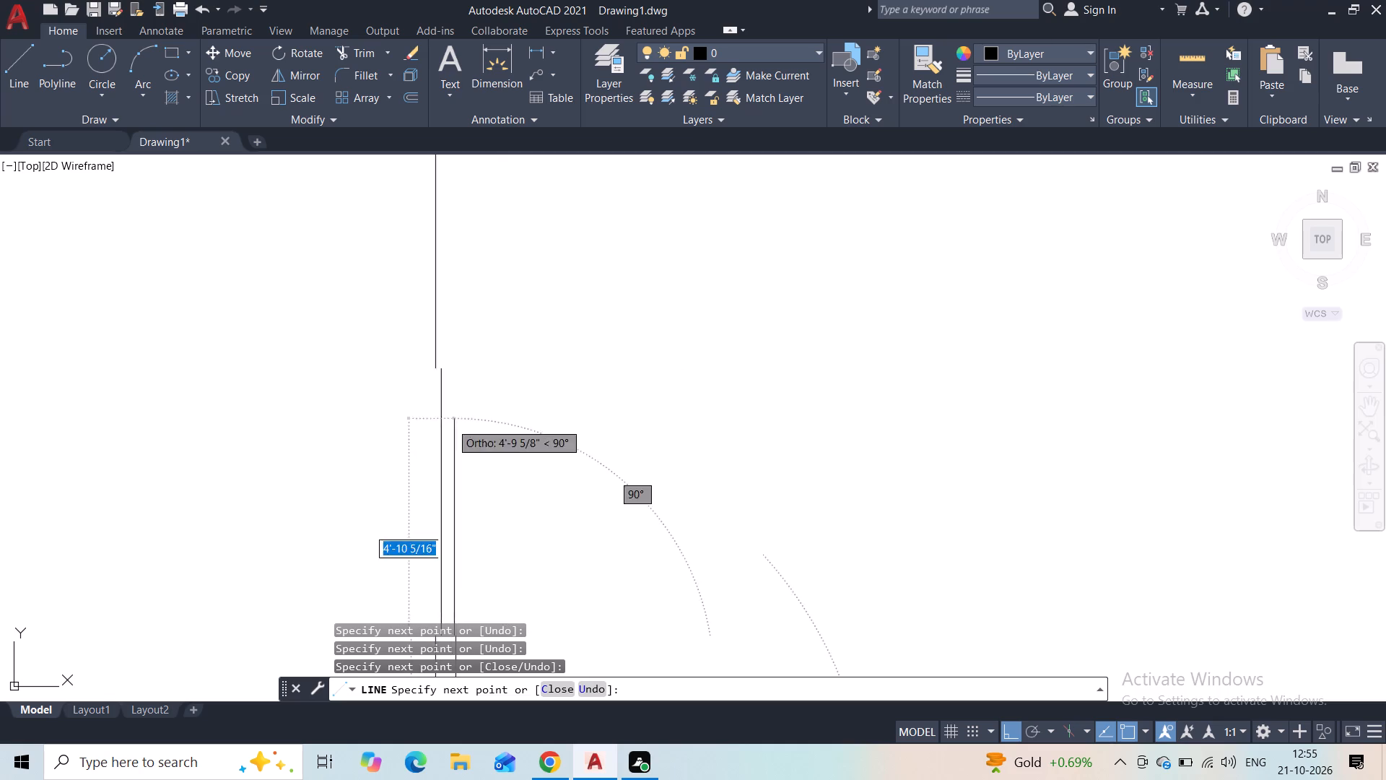
{"action": "scroll", "coordinate": [450, 419], "scroll_direction": "down", "scroll_amount": 1}
{"action": "scroll", "coordinate": [461, 271], "scroll_direction": "up", "scroll_amount": 2}
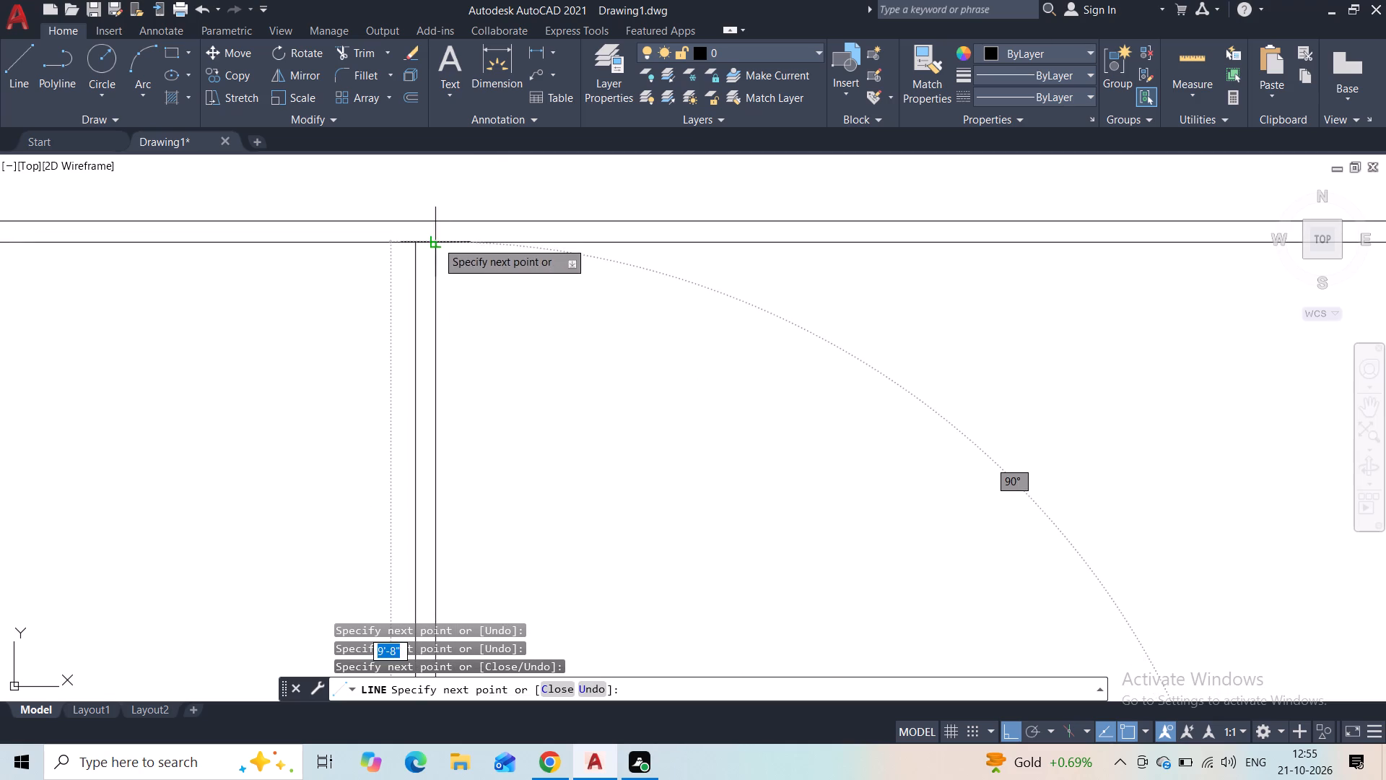
{"action": "left_click", "coordinate": [437, 241]}
{"action": "key", "text": "Escape"}
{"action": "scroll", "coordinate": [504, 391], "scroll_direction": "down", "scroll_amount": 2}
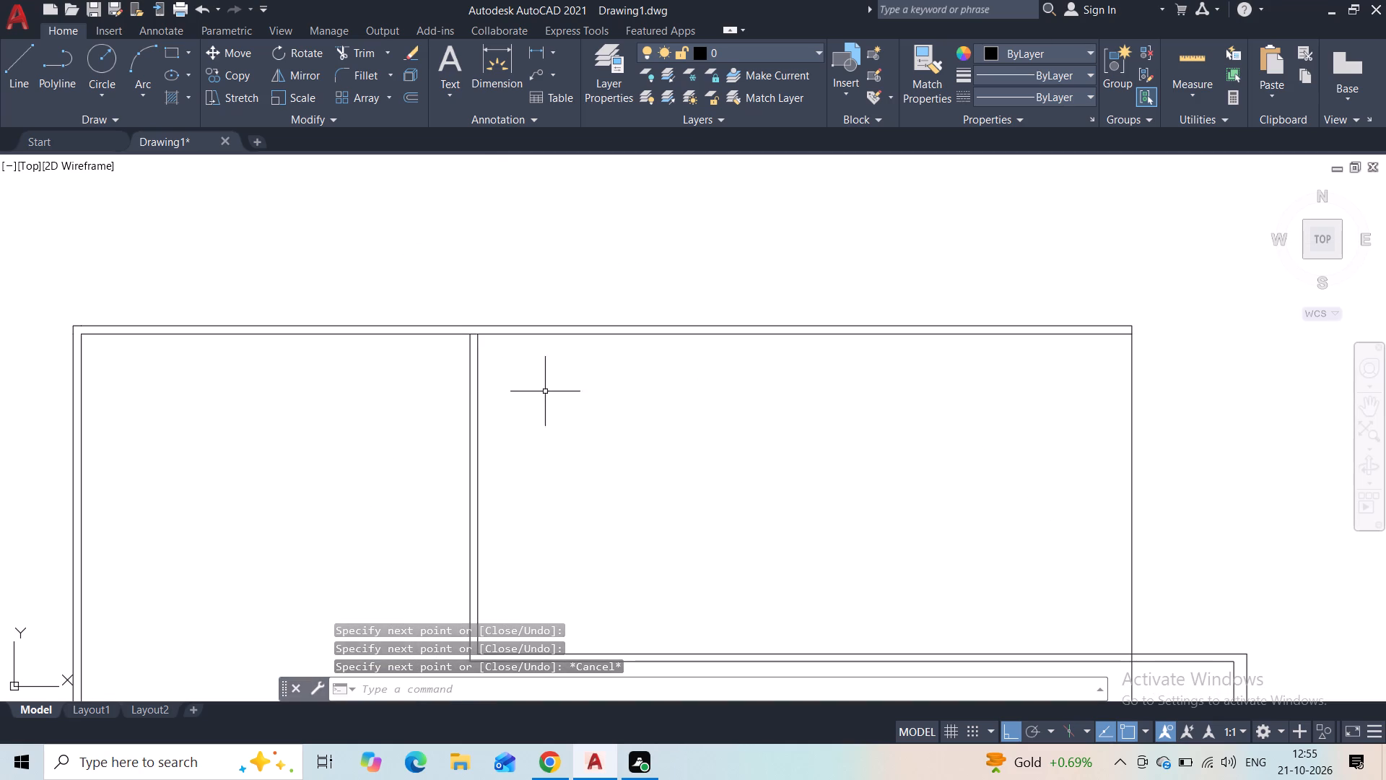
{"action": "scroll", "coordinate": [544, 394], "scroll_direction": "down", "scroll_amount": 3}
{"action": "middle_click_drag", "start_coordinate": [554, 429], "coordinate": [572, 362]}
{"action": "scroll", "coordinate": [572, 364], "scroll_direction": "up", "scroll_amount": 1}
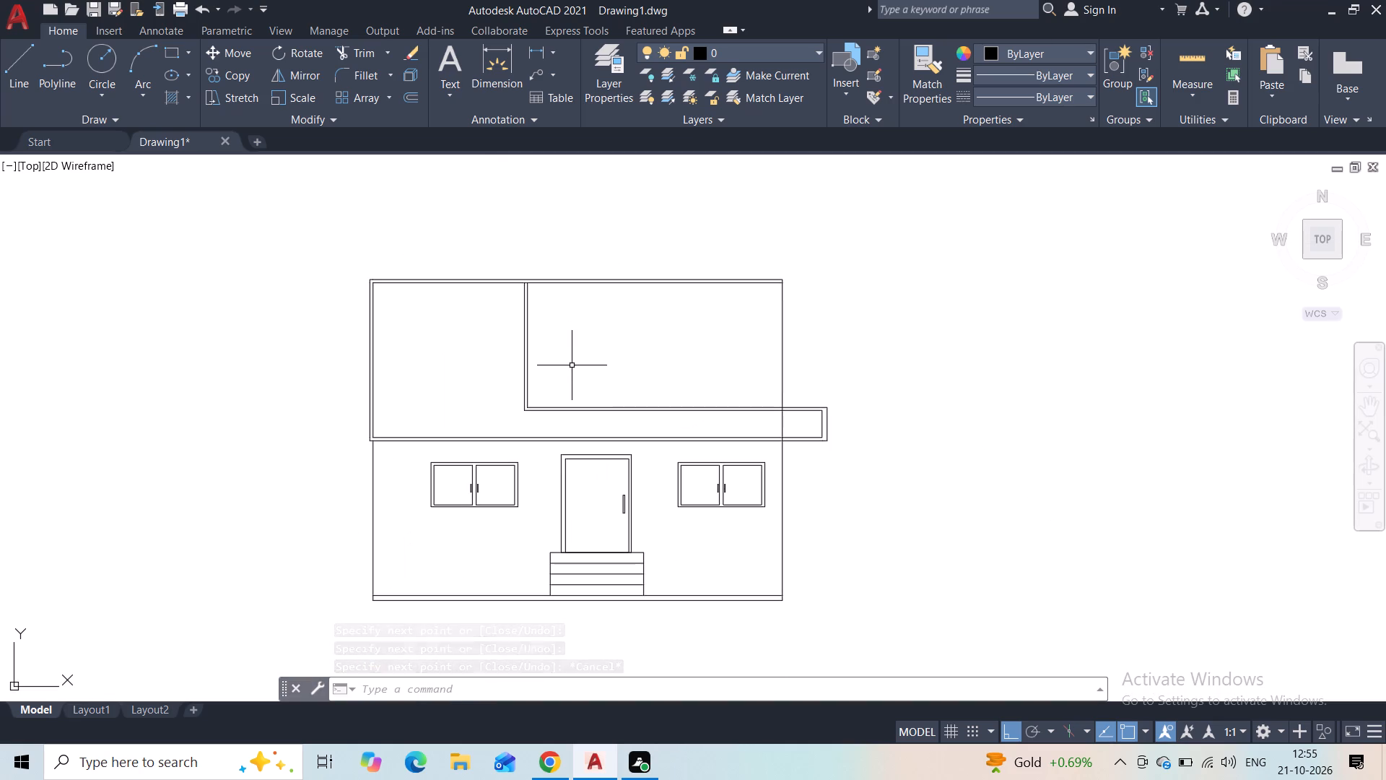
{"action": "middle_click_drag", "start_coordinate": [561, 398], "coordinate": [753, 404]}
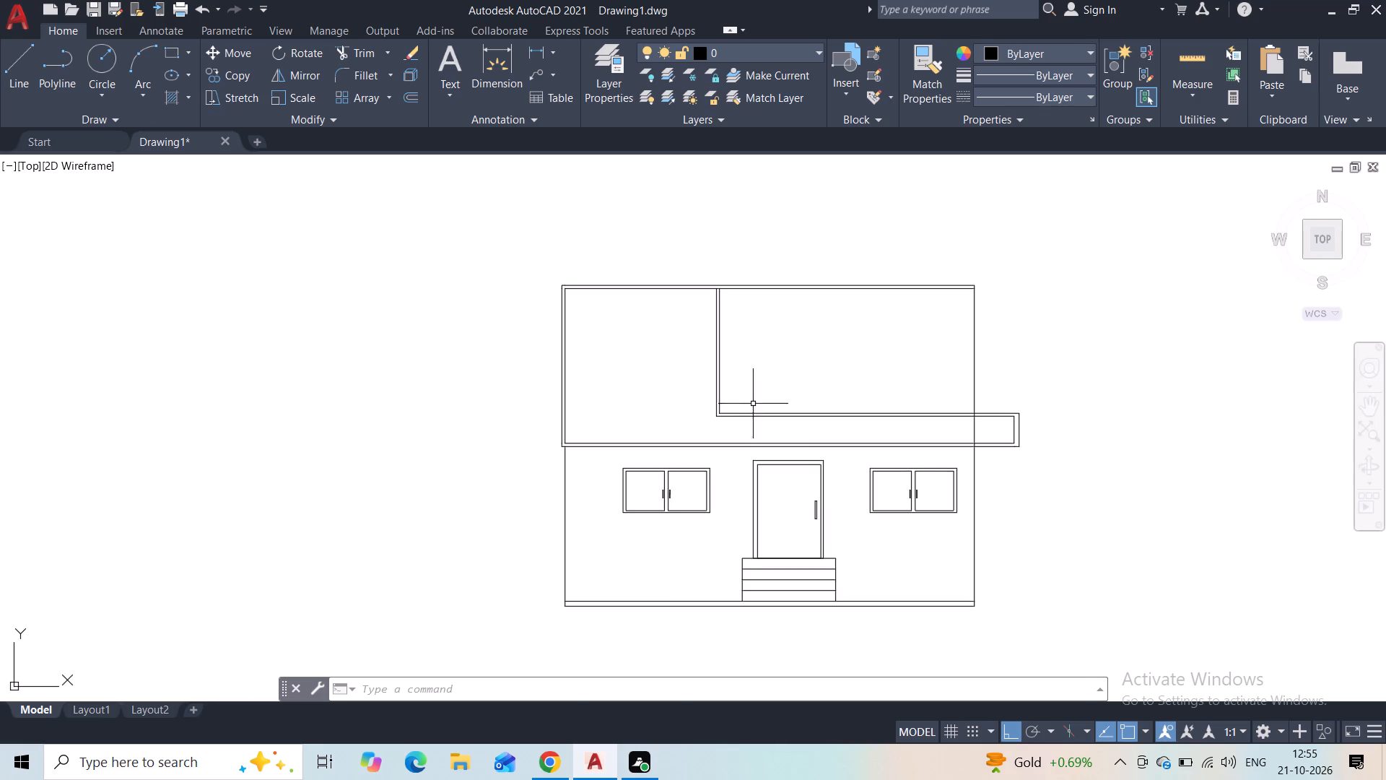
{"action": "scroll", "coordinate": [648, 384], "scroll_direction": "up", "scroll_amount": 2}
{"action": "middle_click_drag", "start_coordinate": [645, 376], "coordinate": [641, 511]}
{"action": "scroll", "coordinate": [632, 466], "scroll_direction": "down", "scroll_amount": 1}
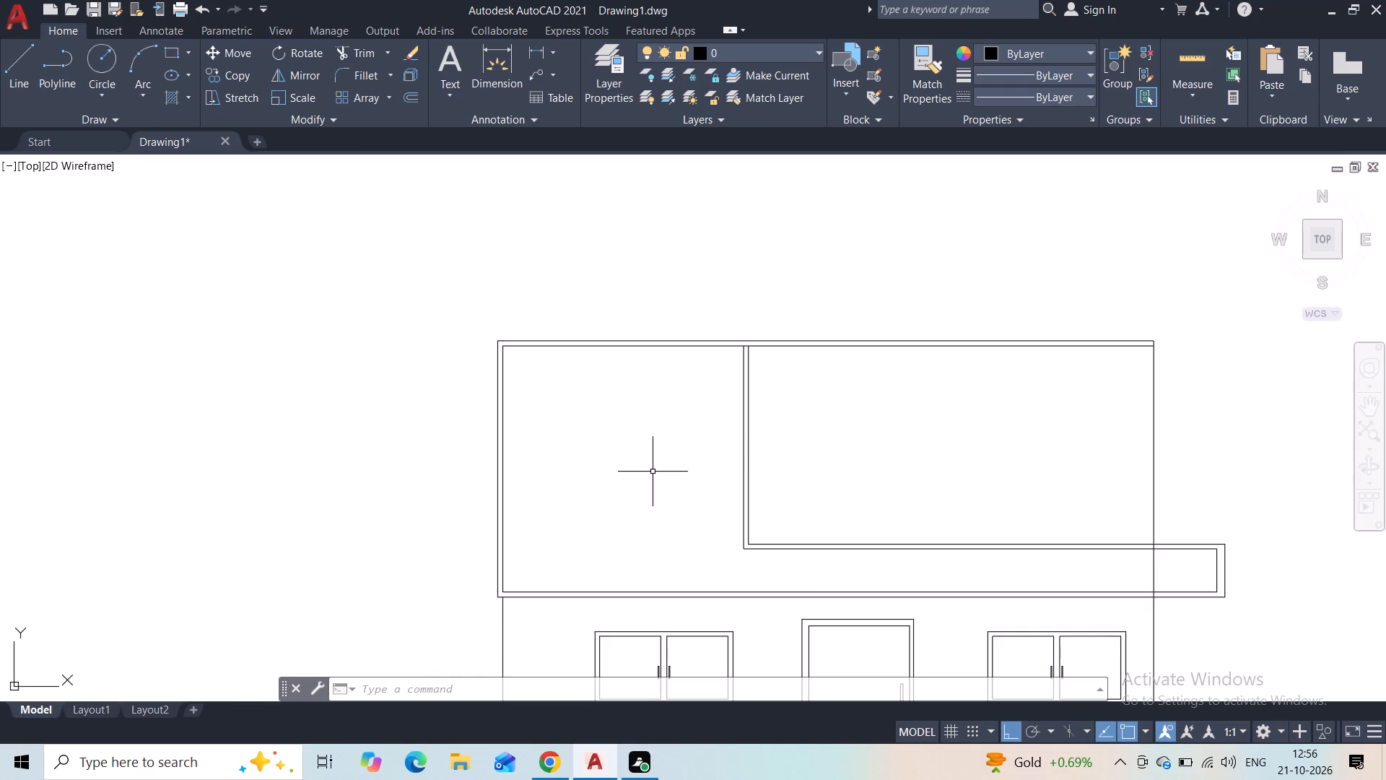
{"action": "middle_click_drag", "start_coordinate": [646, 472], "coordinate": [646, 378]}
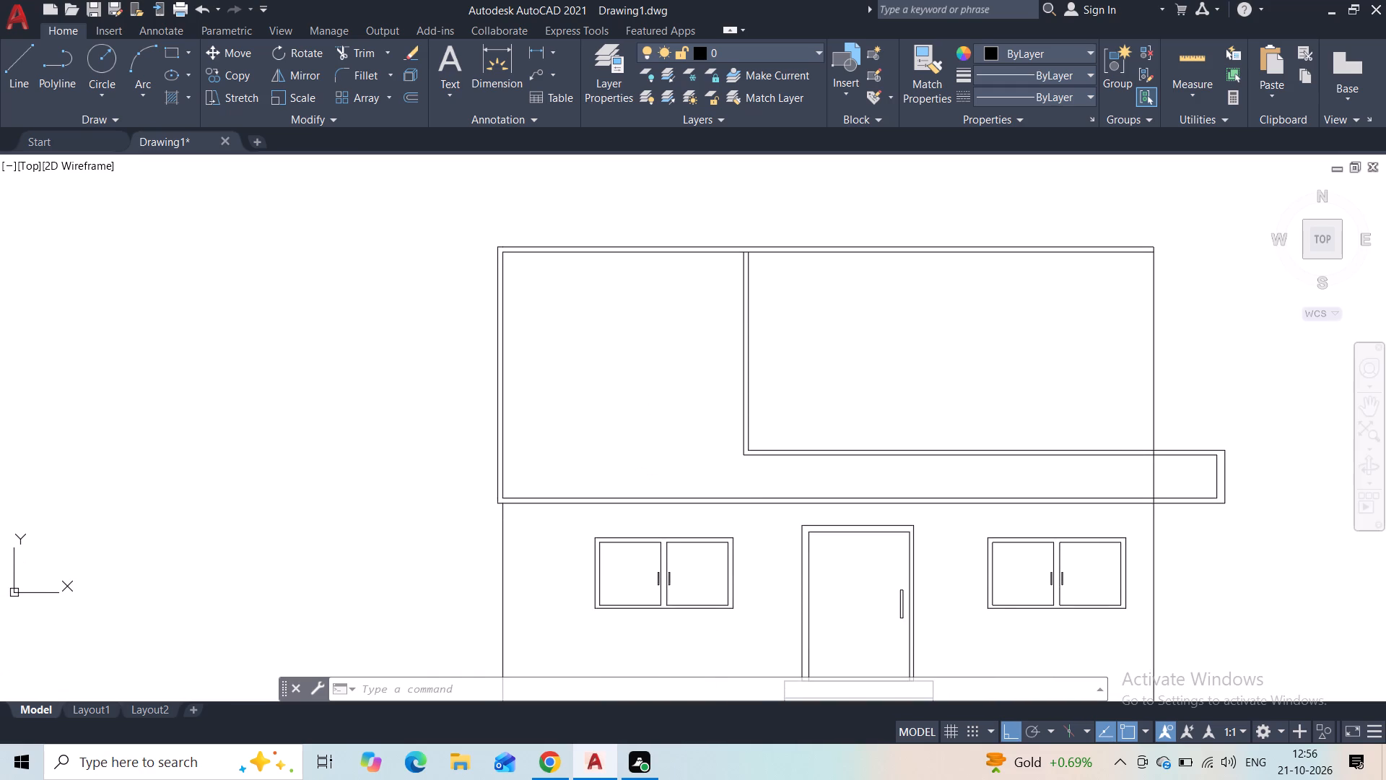
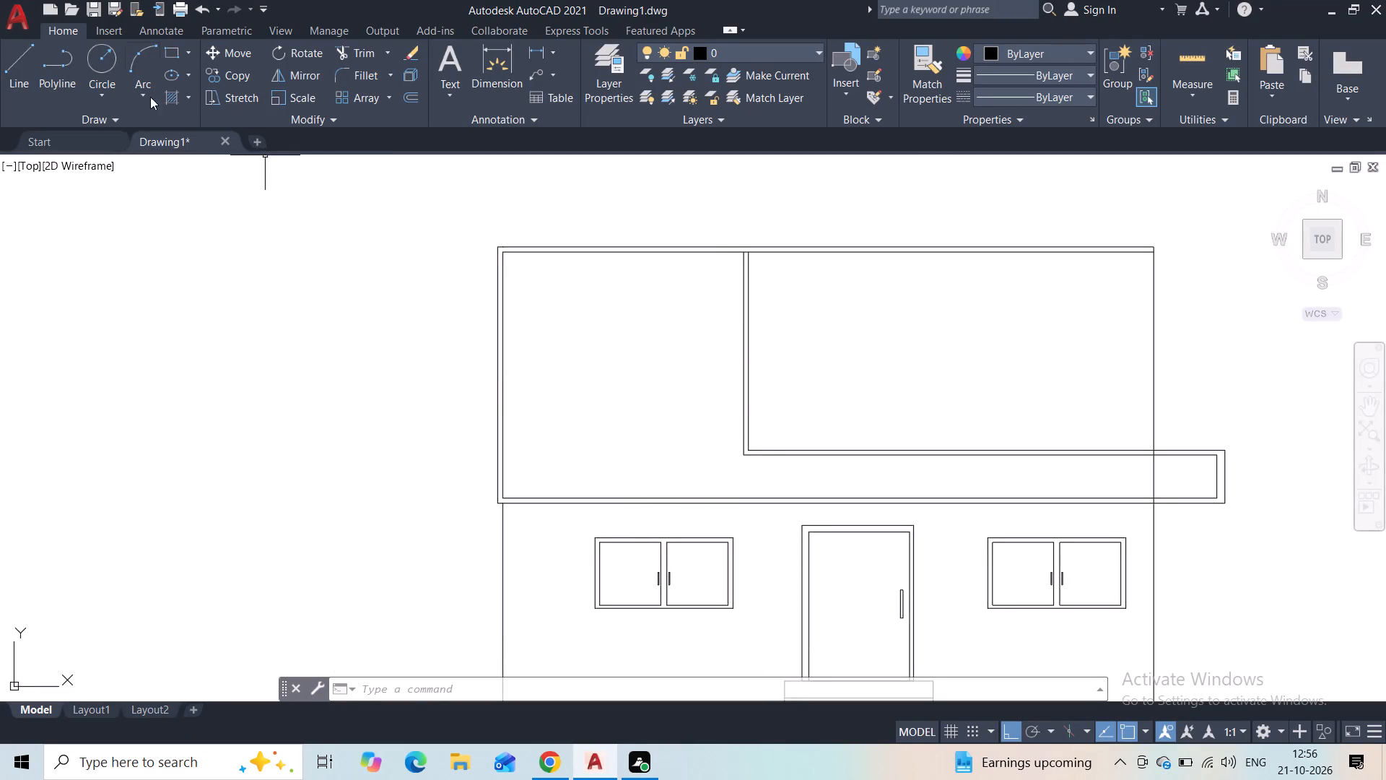
Draw a rectangle about 9'-5 5/8" wide by 5'-3 5/16" high in the upper storey, between its left wall and the L-shaped frame.
{"action": "left_click", "coordinate": [176, 48]}
{"action": "middle_click_drag", "start_coordinate": [680, 412], "coordinate": [623, 349]}
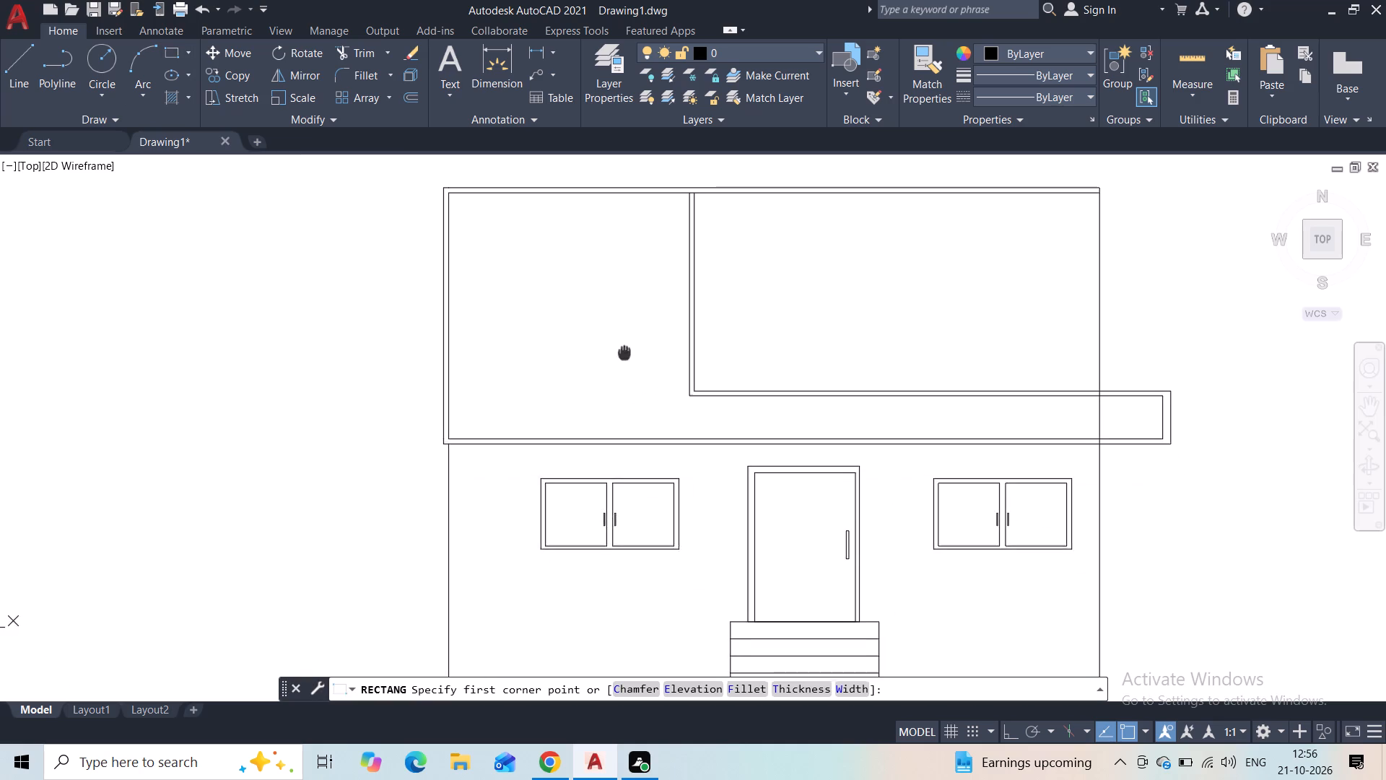
{"action": "middle_click_drag", "start_coordinate": [623, 349], "coordinate": [622, 348]}
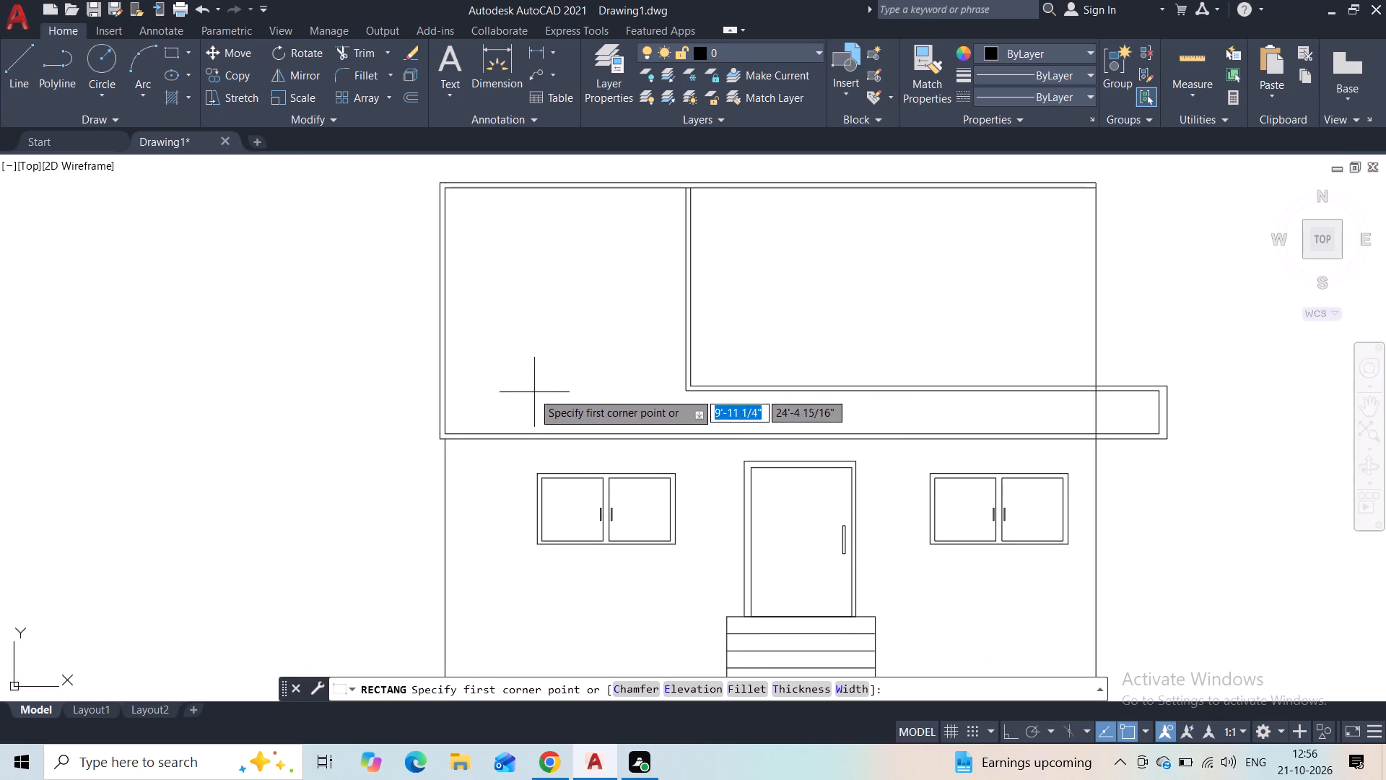
{"action": "left_click", "coordinate": [471, 287]}
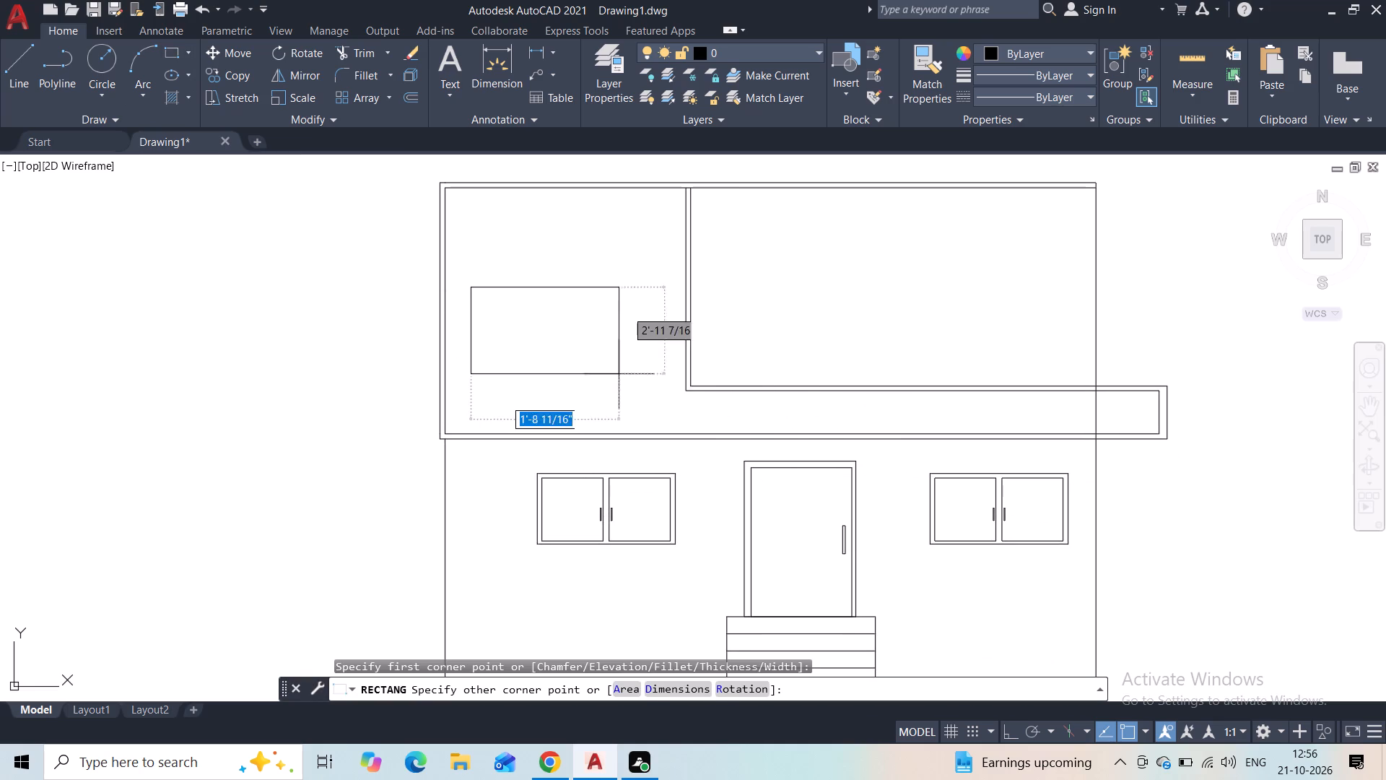
{"action": "left_click", "coordinate": [665, 396]}
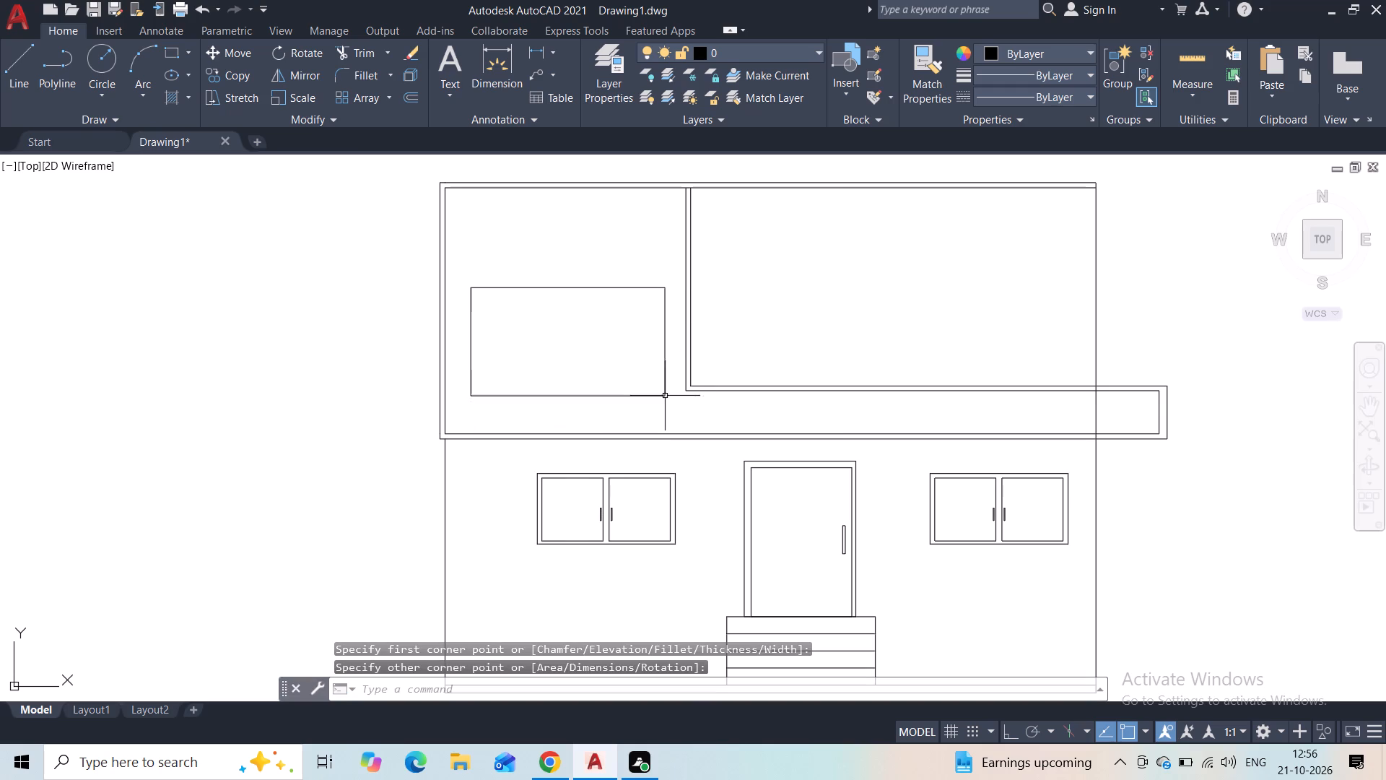
Move the new upper-storey rectangle straight up by about 4 1/4".
{"action": "left_click", "coordinate": [606, 279]}
{"action": "left_click", "coordinate": [598, 326]}
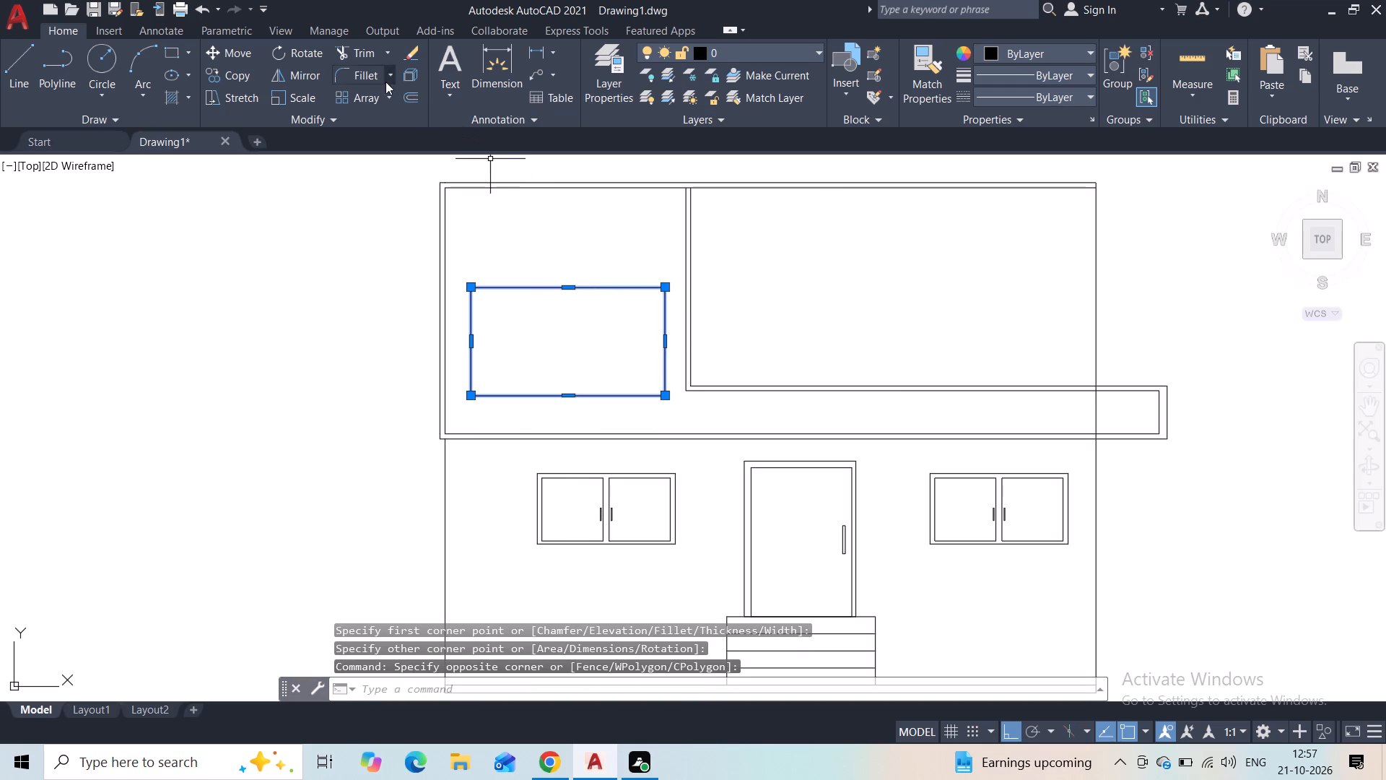
{"action": "left_click", "coordinate": [248, 51]}
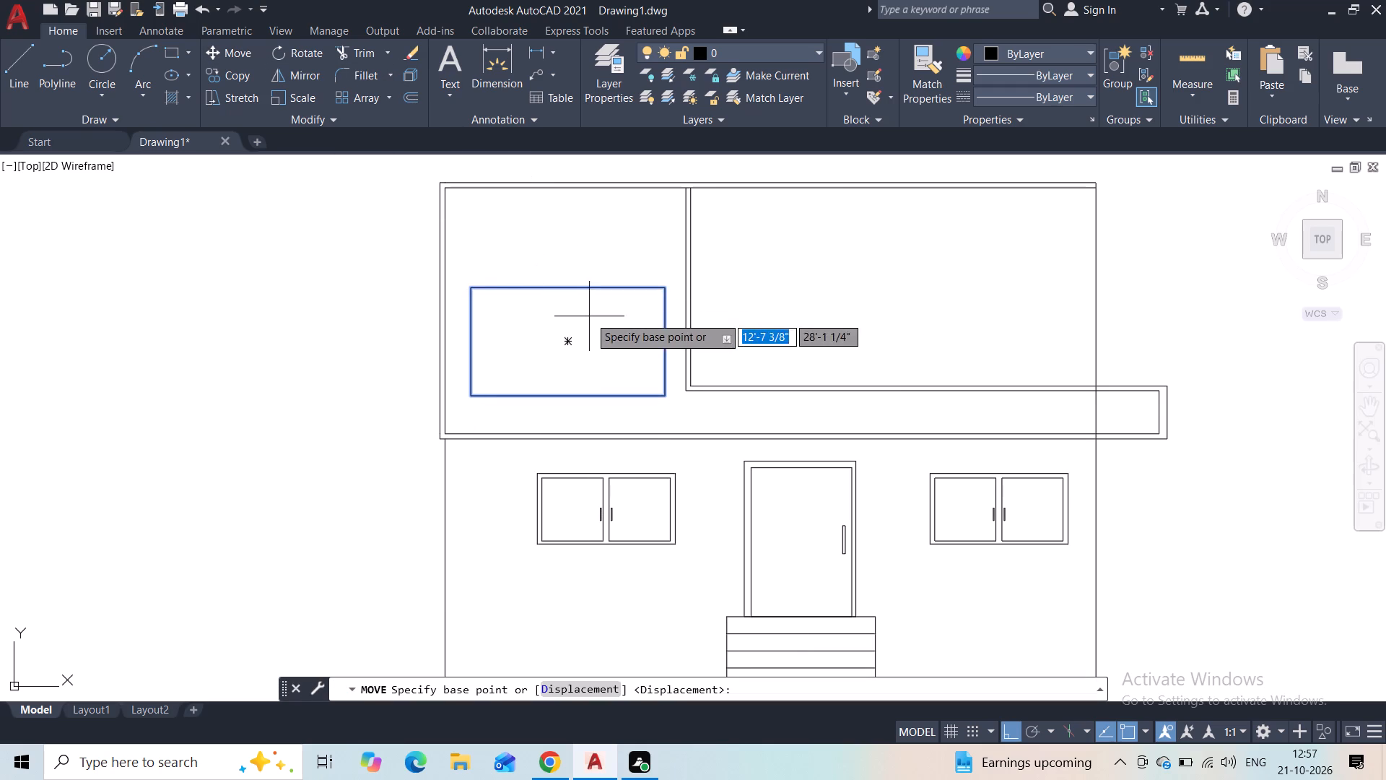
{"action": "left_click", "coordinate": [571, 336]}
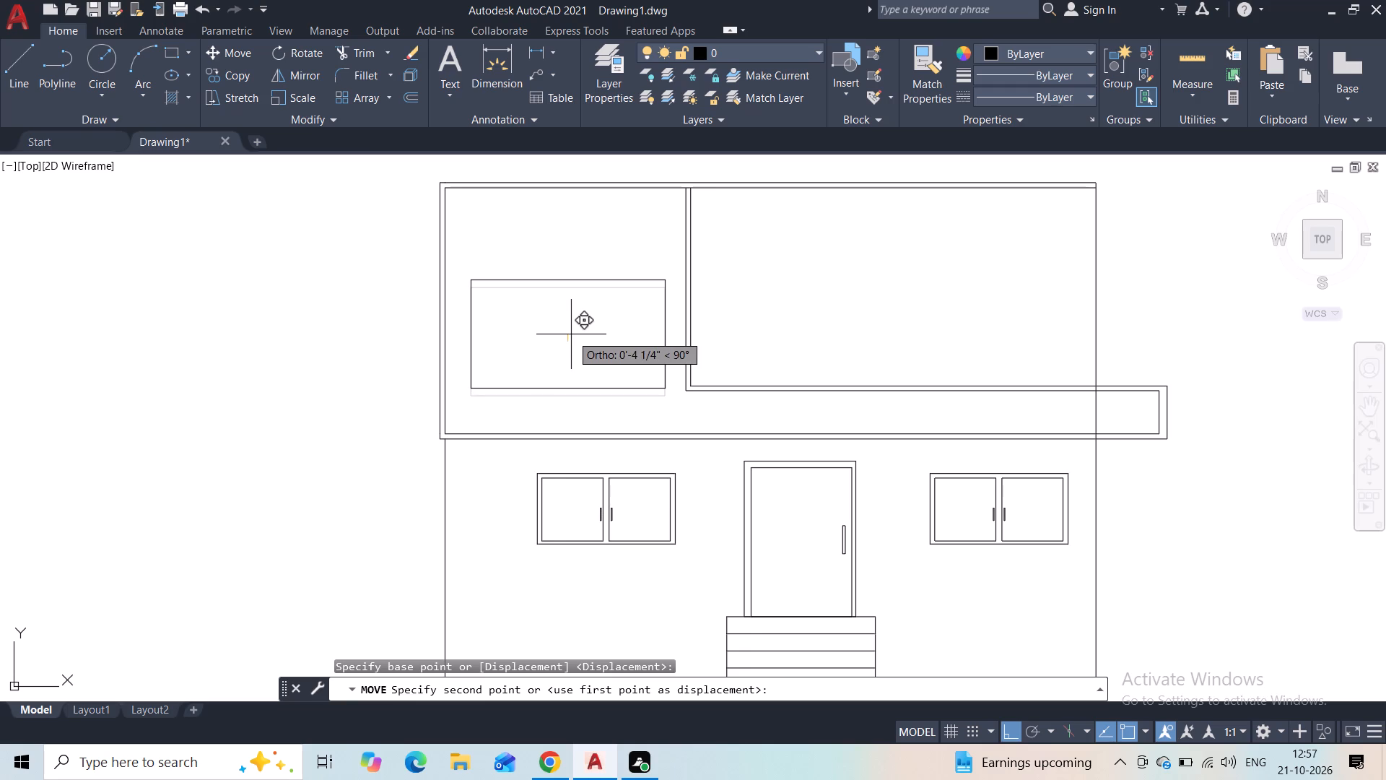
{"action": "left_click", "coordinate": [571, 334]}
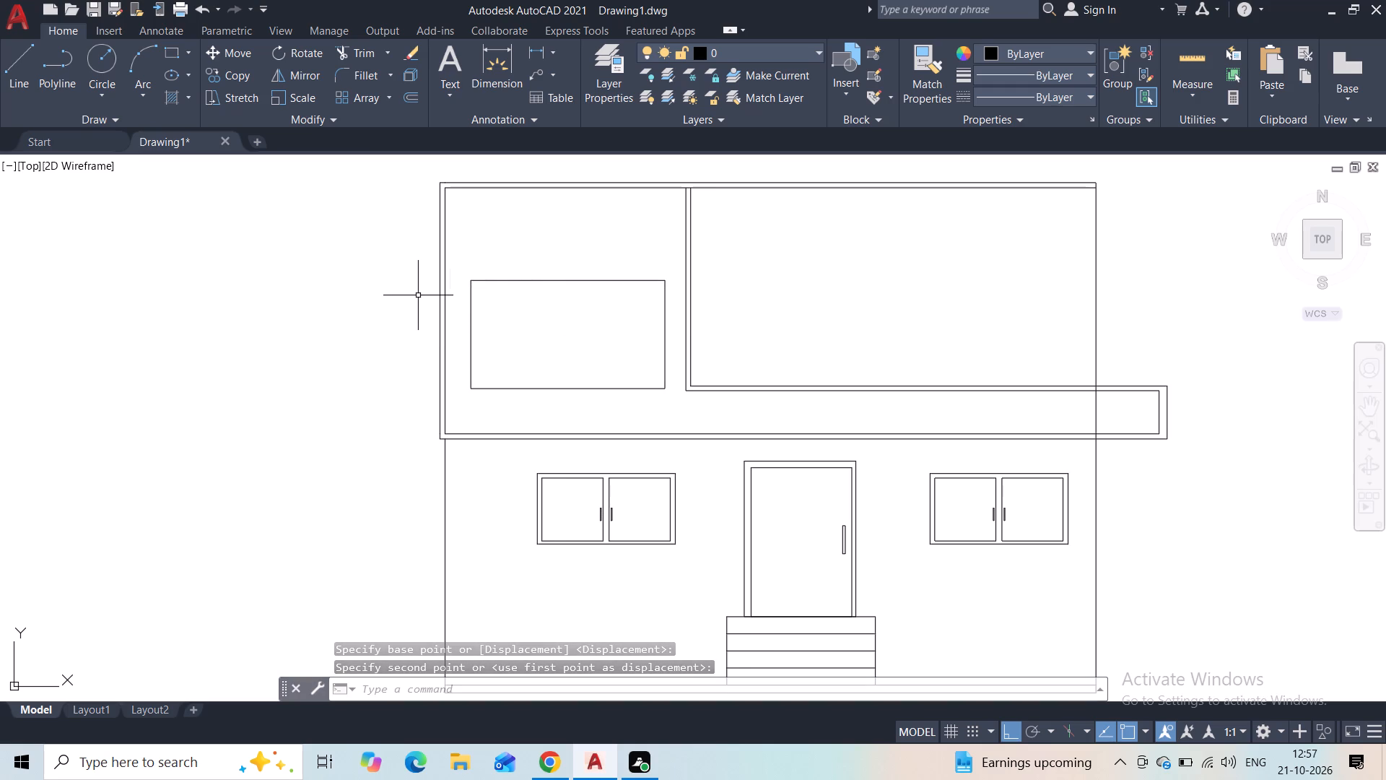
Draw two parallel horizontal lines across the upper-storey rectangle's full width, one at mid-height and one slightly below it.
{"action": "left_click", "coordinate": [27, 71]}
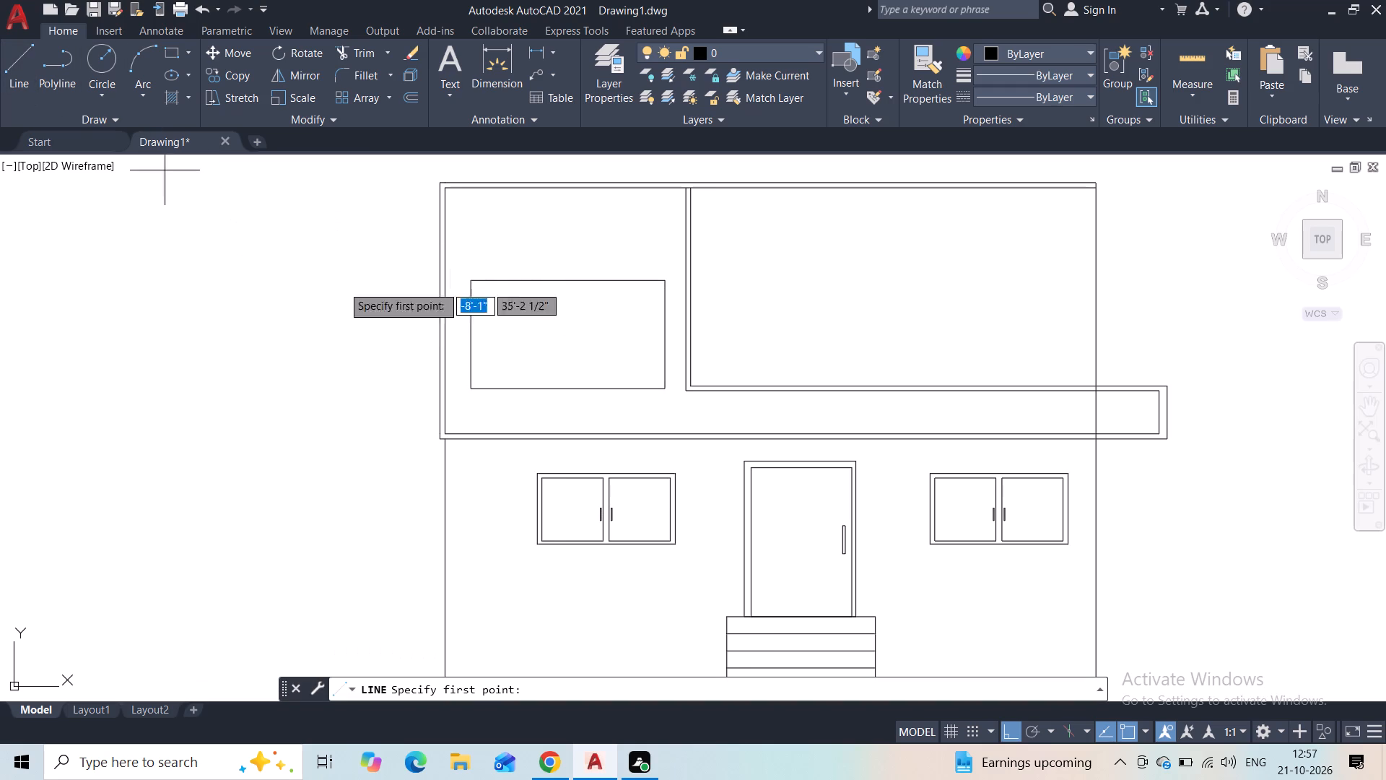
{"action": "scroll", "coordinate": [502, 343], "scroll_direction": "up", "scroll_amount": 1}
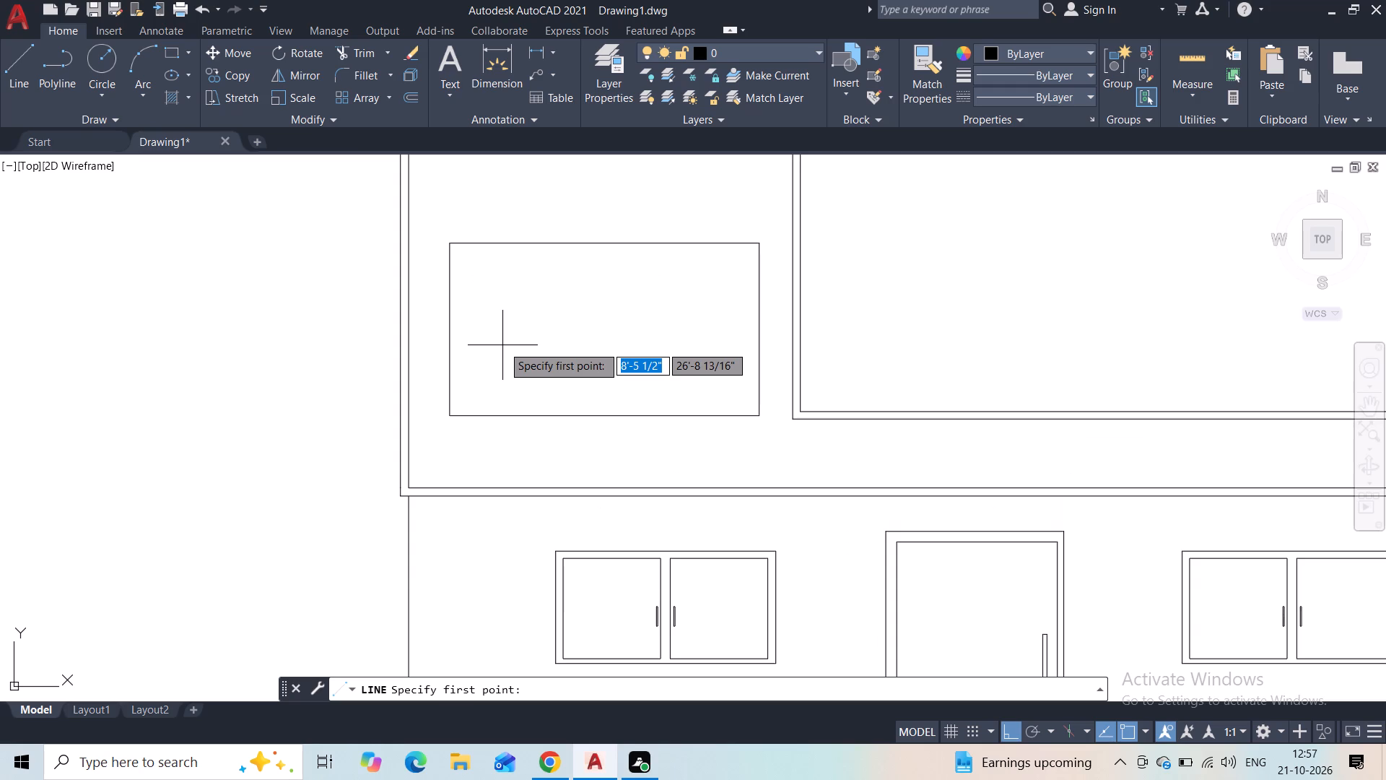
{"action": "scroll", "coordinate": [502, 343], "scroll_direction": "up", "scroll_amount": 2}
{"action": "scroll", "coordinate": [500, 344], "scroll_direction": "down", "scroll_amount": 2}
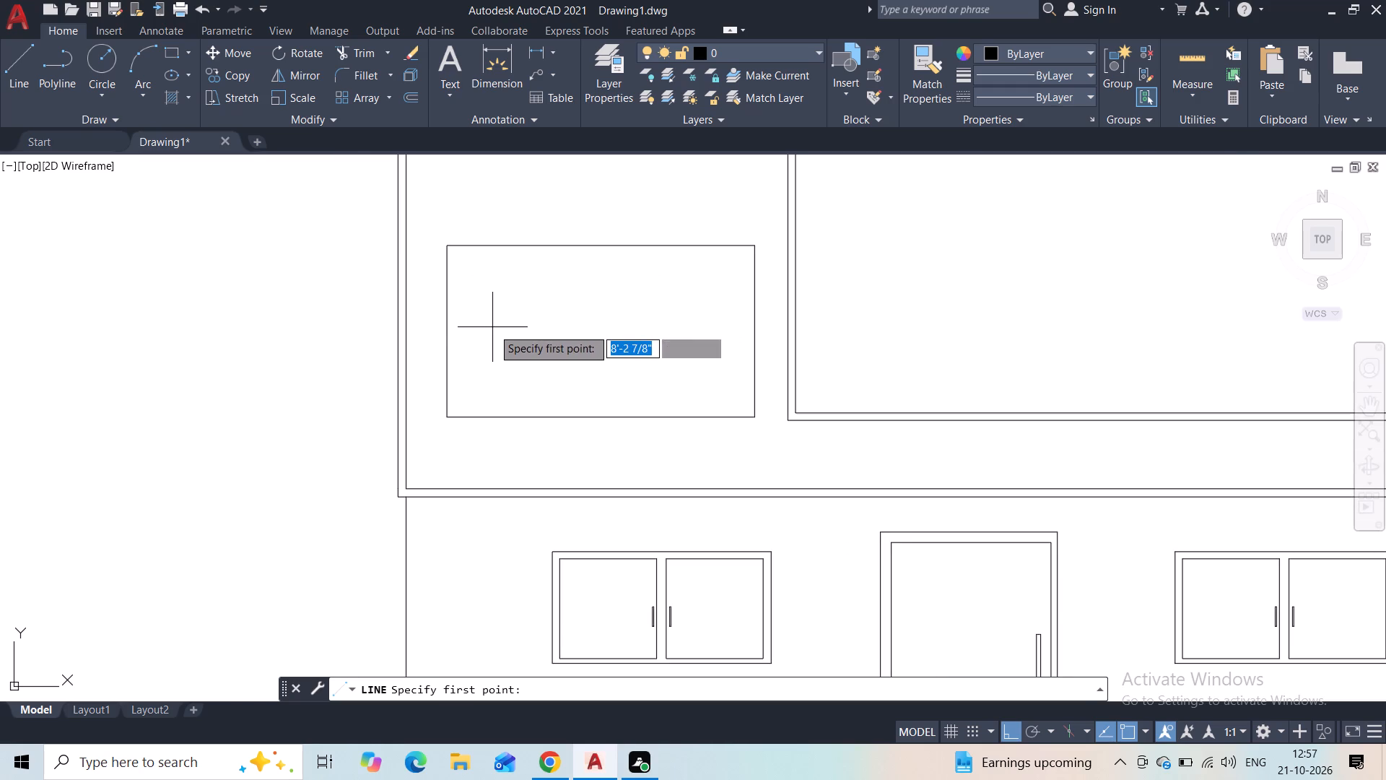
{"action": "left_click", "coordinate": [445, 336]}
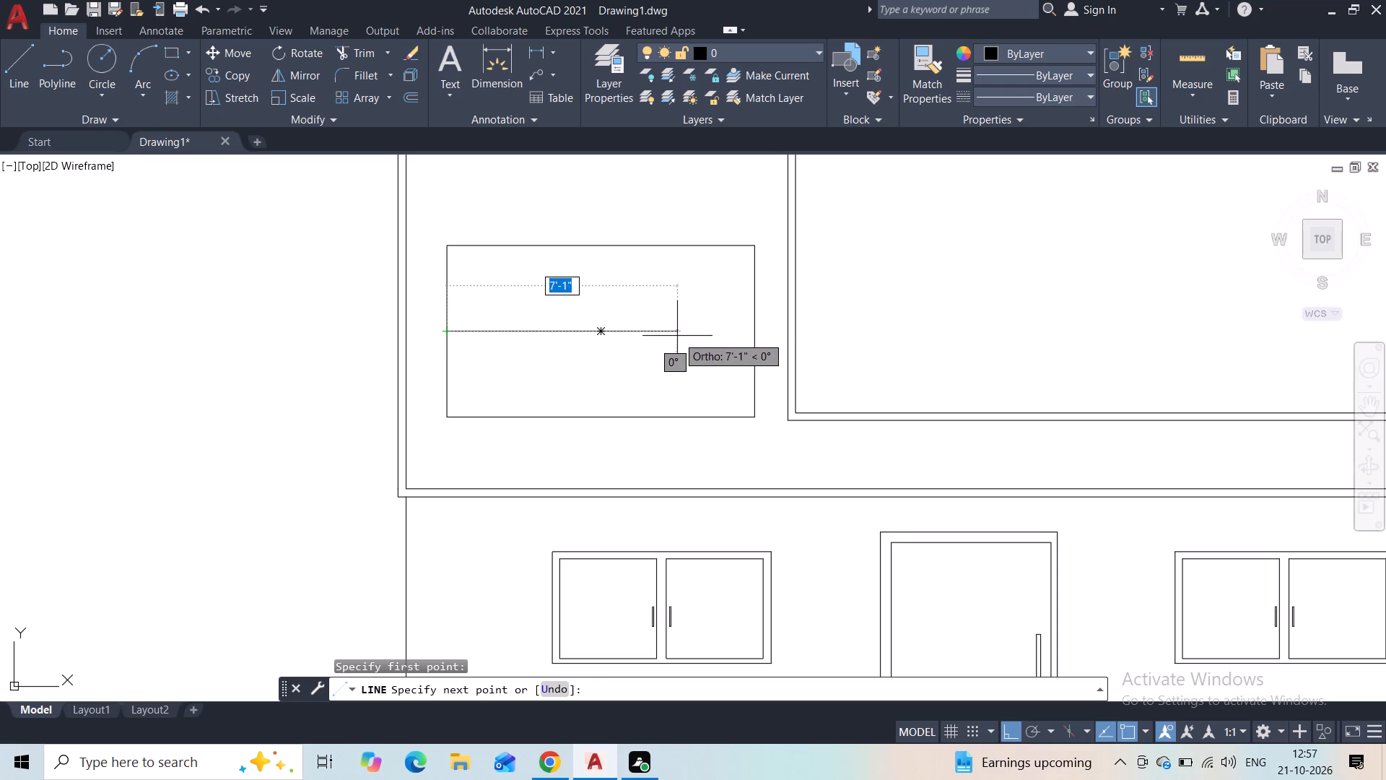
{"action": "left_click", "coordinate": [753, 337]}
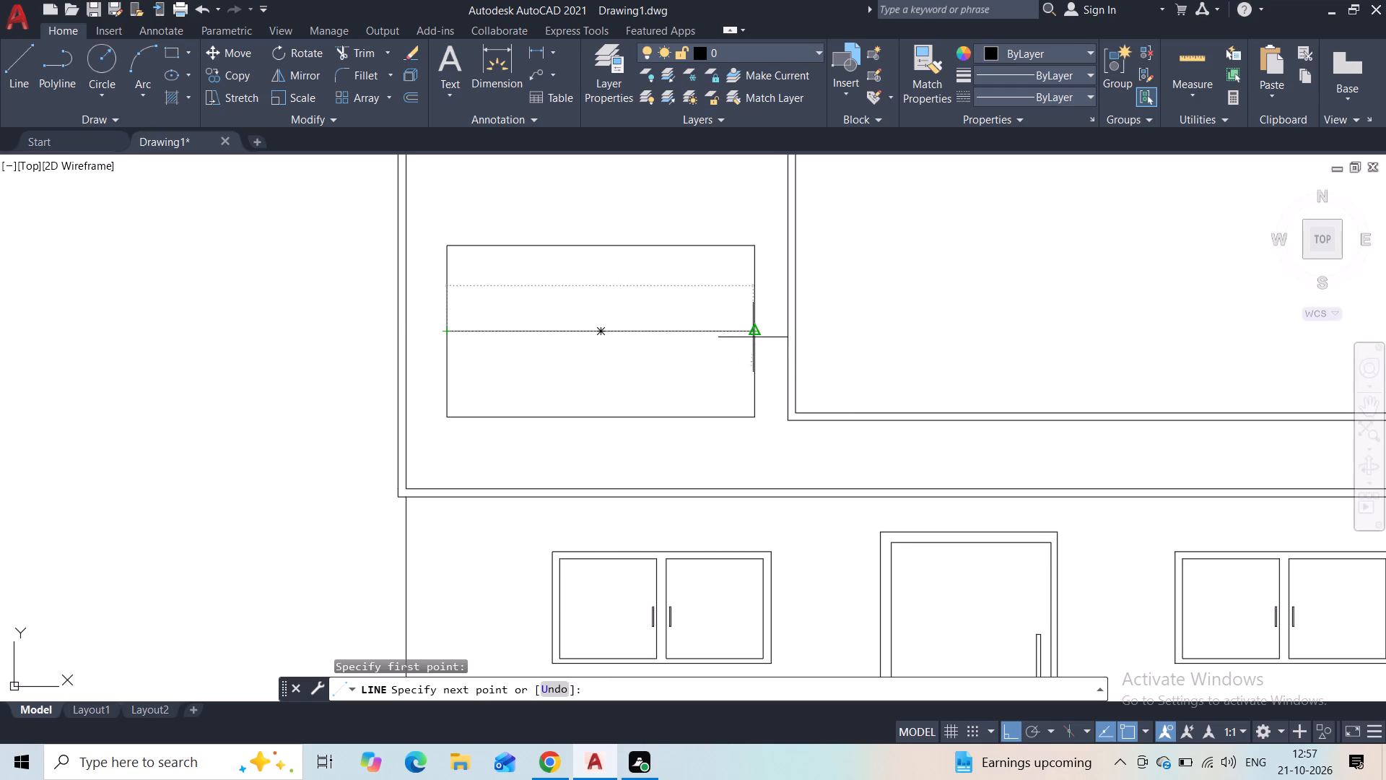
{"action": "key", "text": "Escape"}
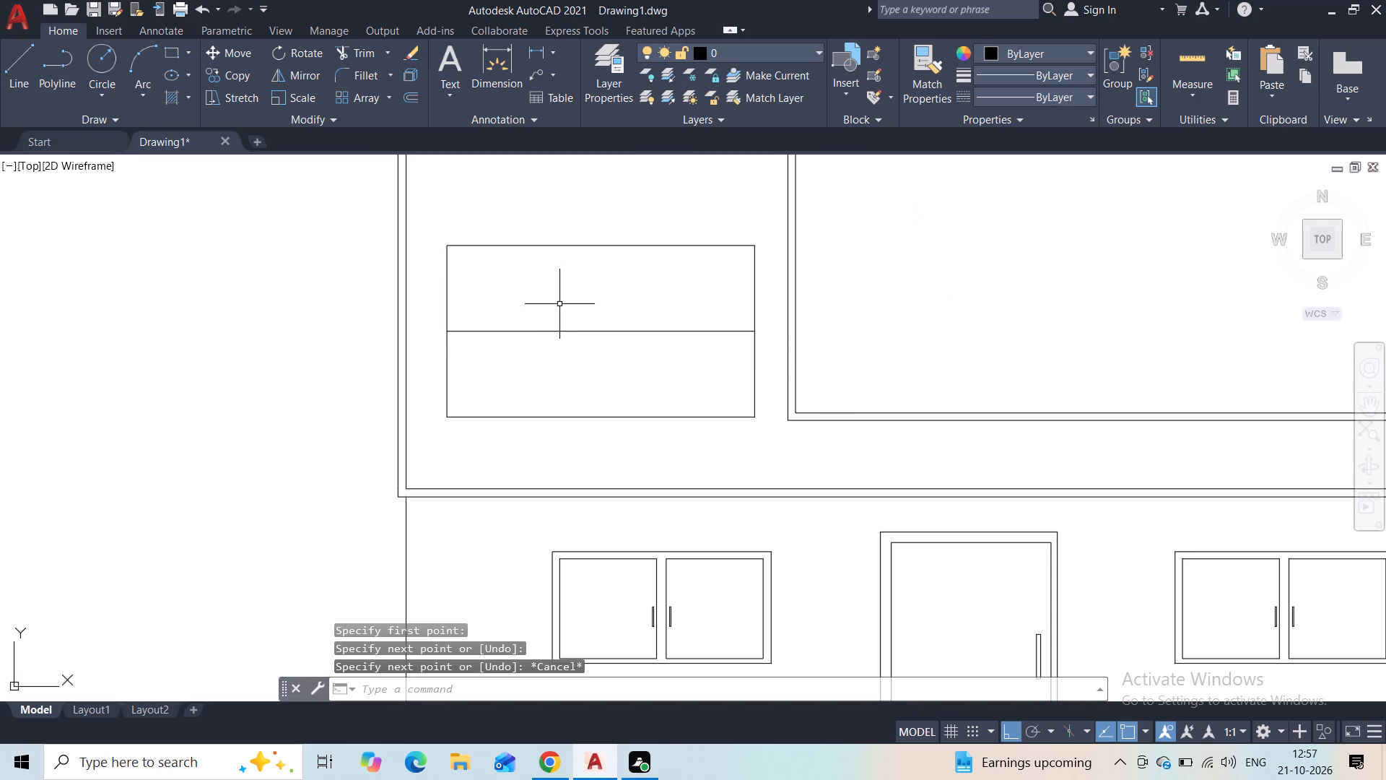
{"action": "left_click", "coordinate": [22, 92]}
{"action": "scroll", "coordinate": [424, 348], "scroll_direction": "up", "scroll_amount": 1}
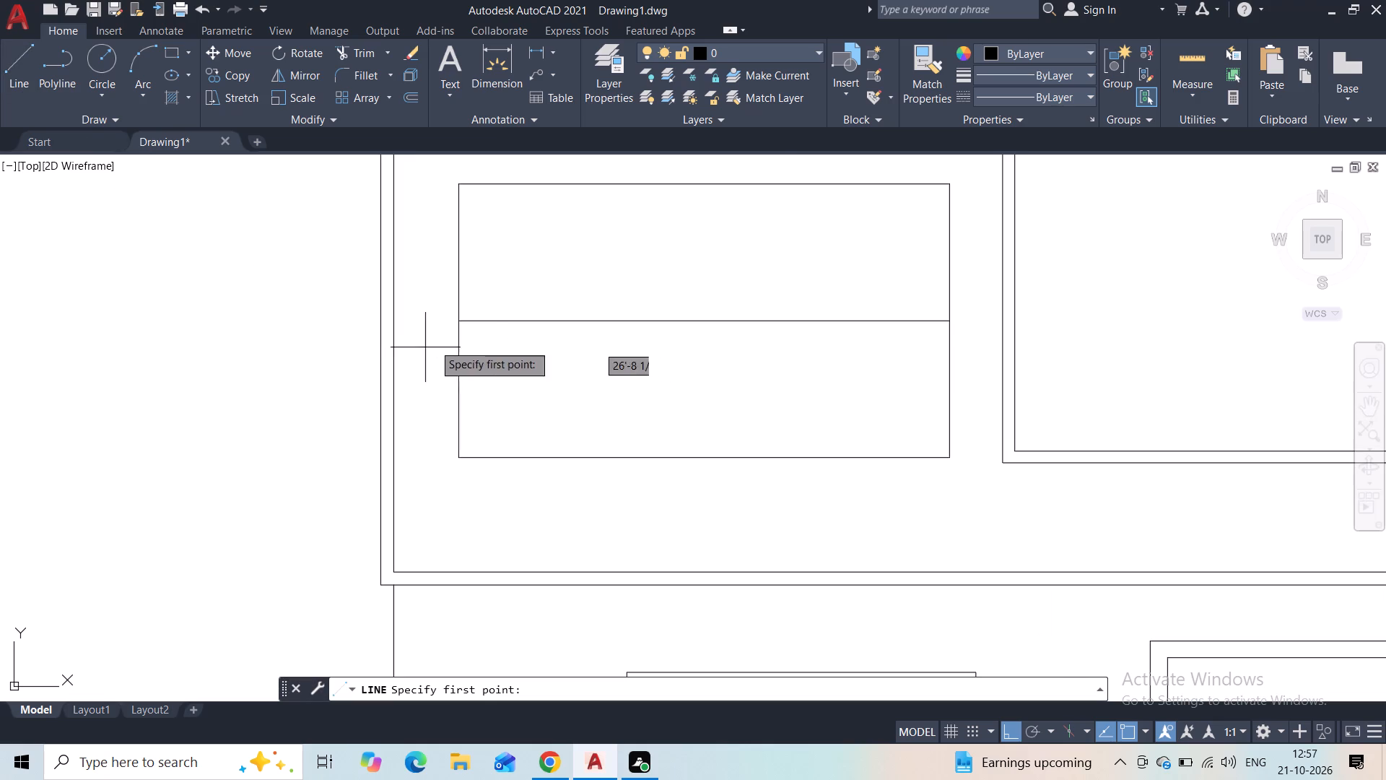
{"action": "left_click", "coordinate": [462, 336]}
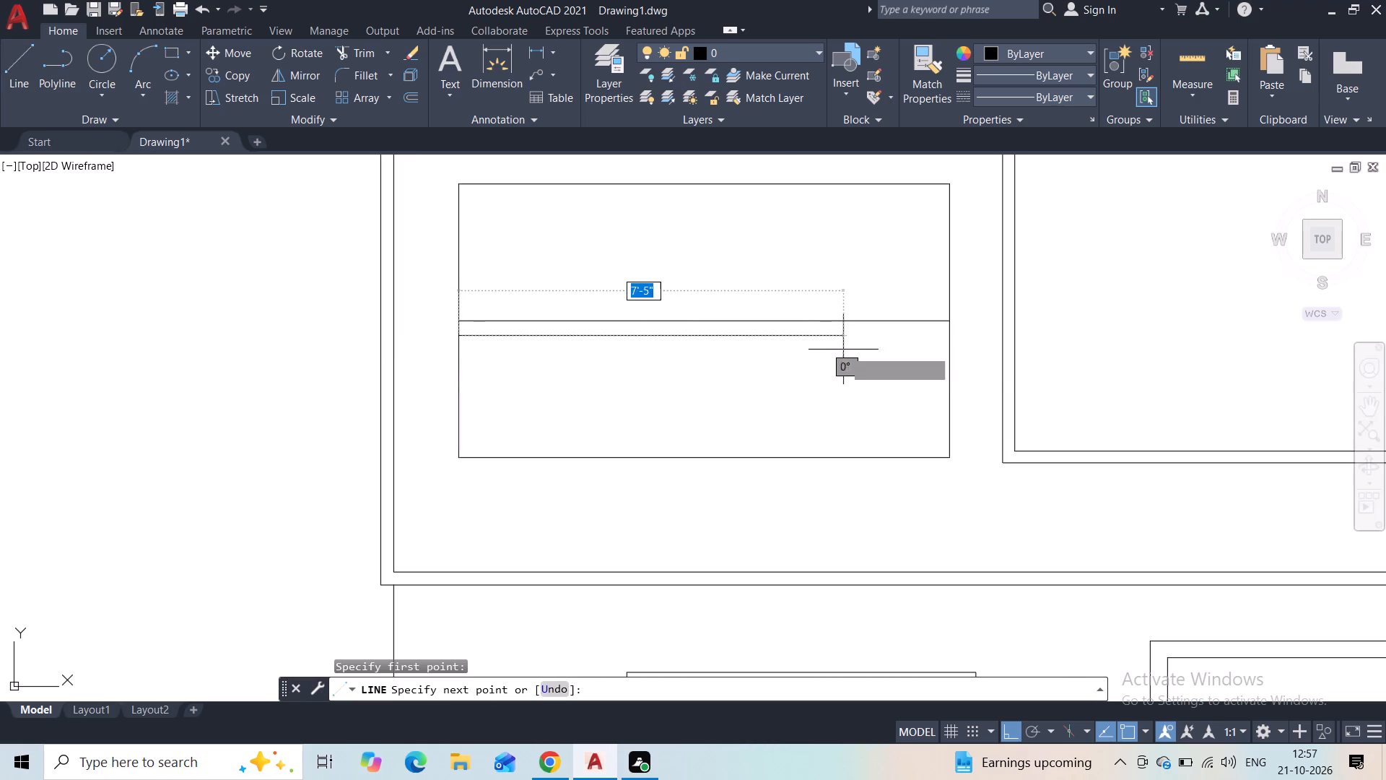
{"action": "left_click", "coordinate": [946, 338]}
{"action": "key", "text": "Escape"}
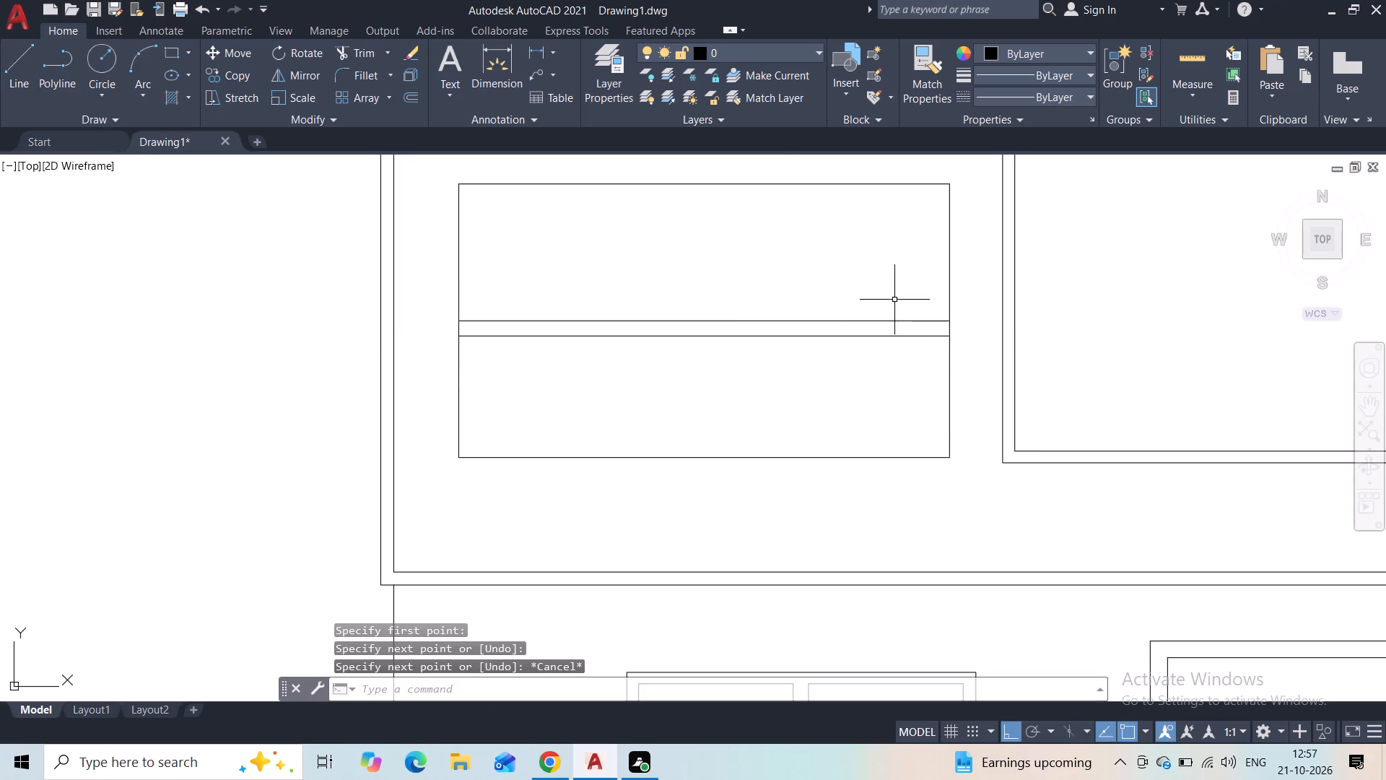
Draw another full-width horizontal line in the rectangle's lower half, a short way below the mid-height line pair.
{"action": "middle_click_drag", "start_coordinate": [777, 374], "coordinate": [759, 355]}
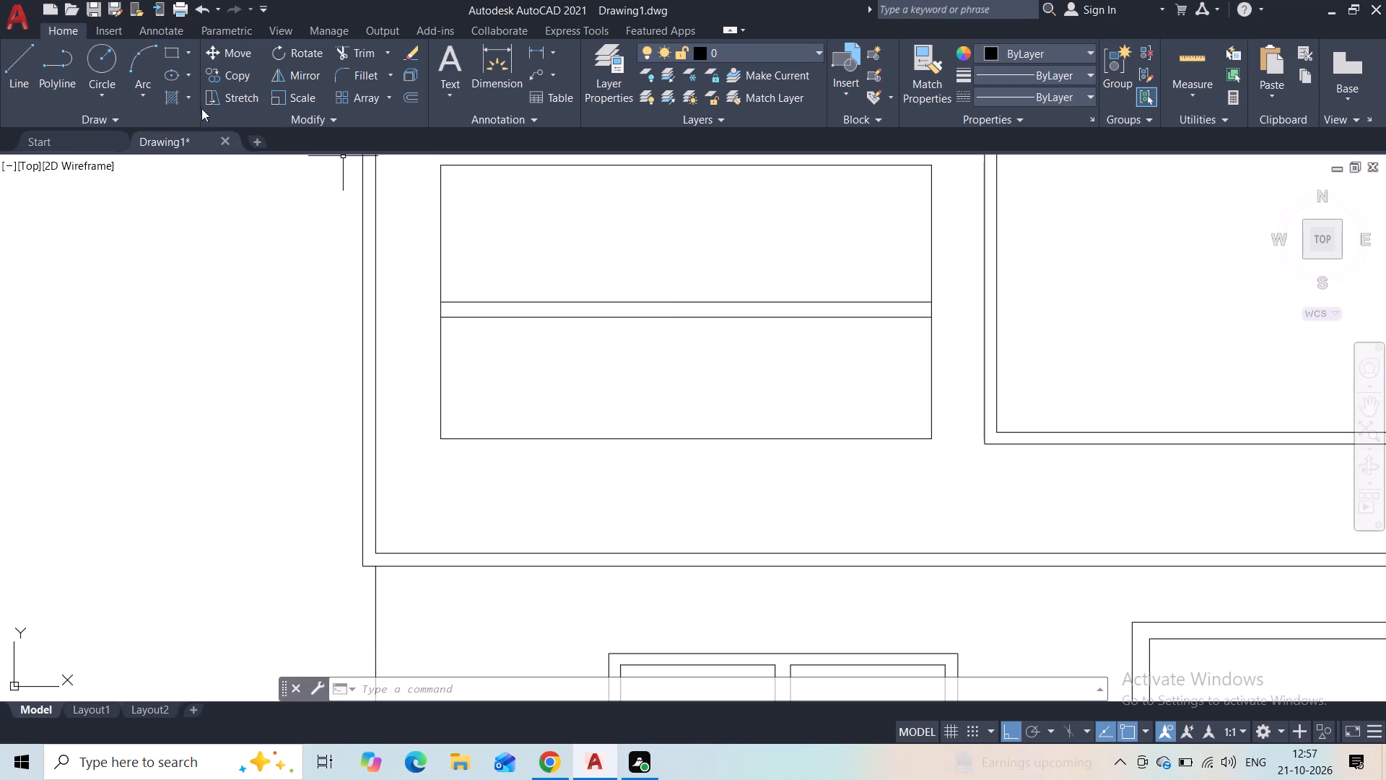
{"action": "left_click", "coordinate": [19, 79]}
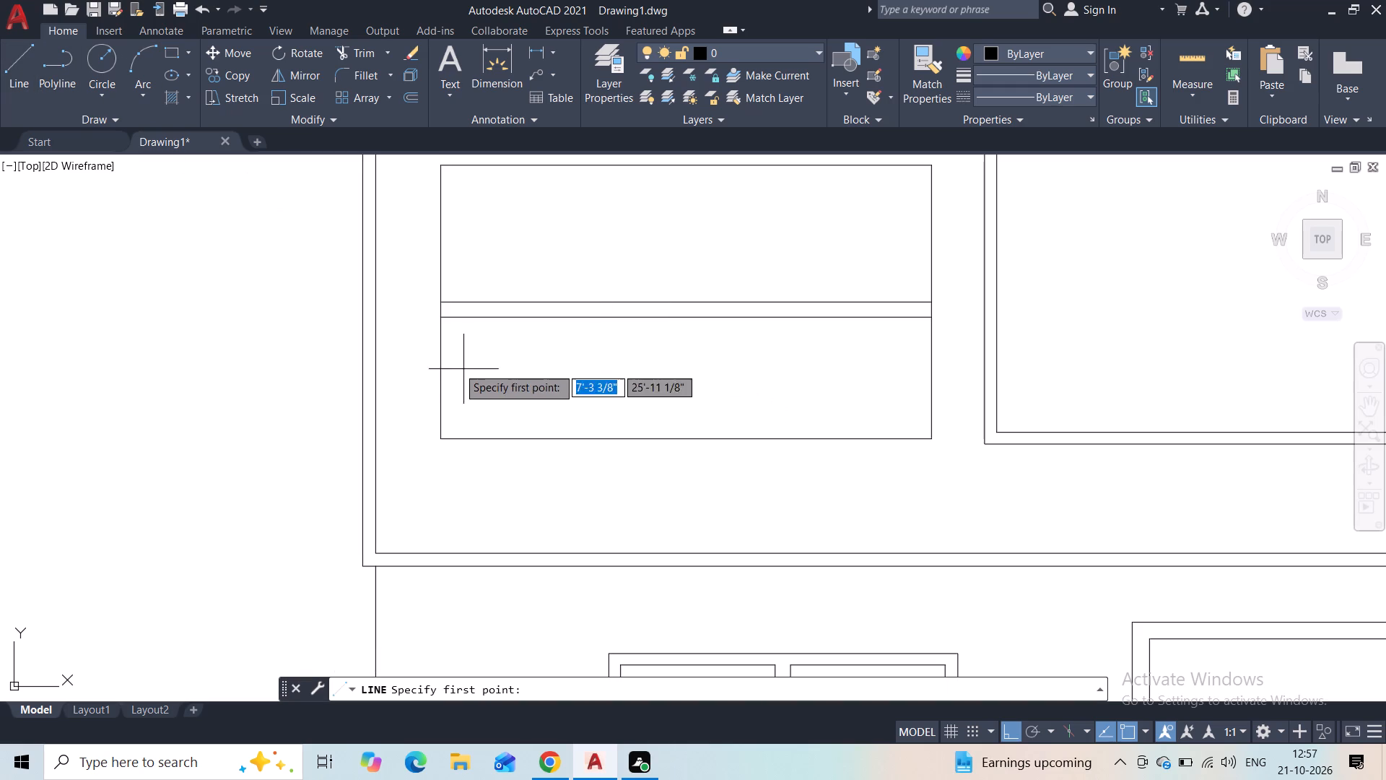
{"action": "left_click", "coordinate": [445, 361]}
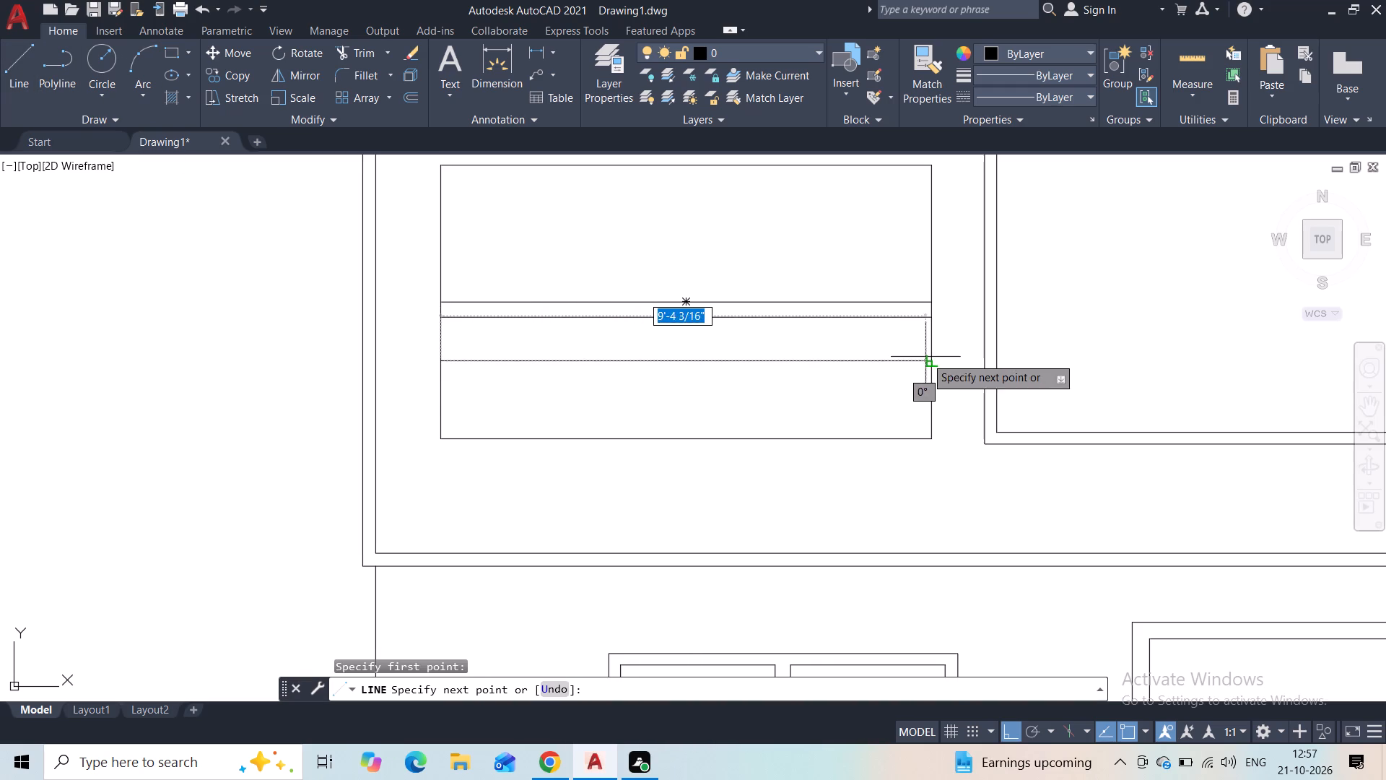
{"action": "left_click", "coordinate": [925, 357]}
{"action": "key", "text": "Escape"}
Copy the lowest horizontal line seven times straight down at uneven spacings, starting about 2" below it and ending just above the rectangle's bottom edge.
{"action": "left_click", "coordinate": [793, 344]}
{"action": "left_click", "coordinate": [751, 369]}
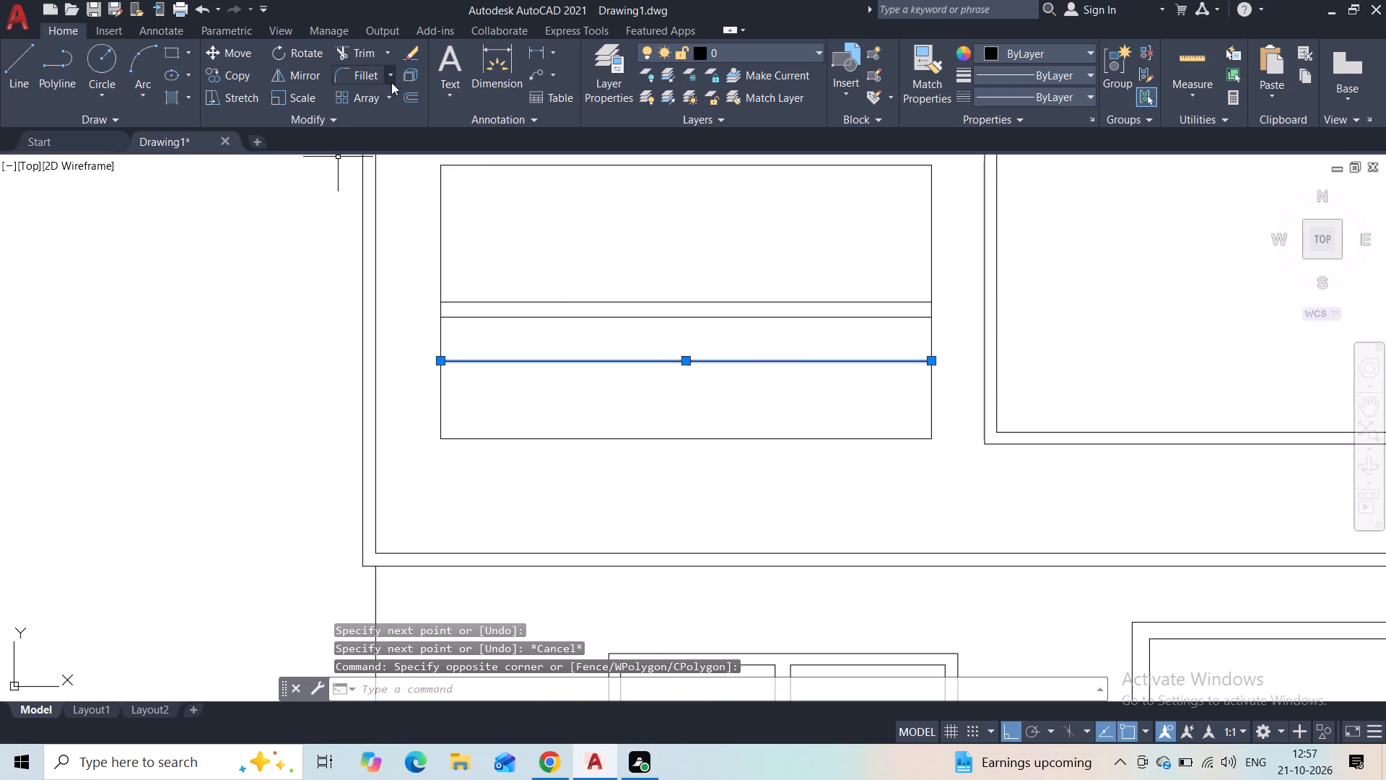
{"action": "left_click", "coordinate": [248, 79]}
{"action": "scroll", "coordinate": [475, 305], "scroll_direction": "up", "scroll_amount": 1}
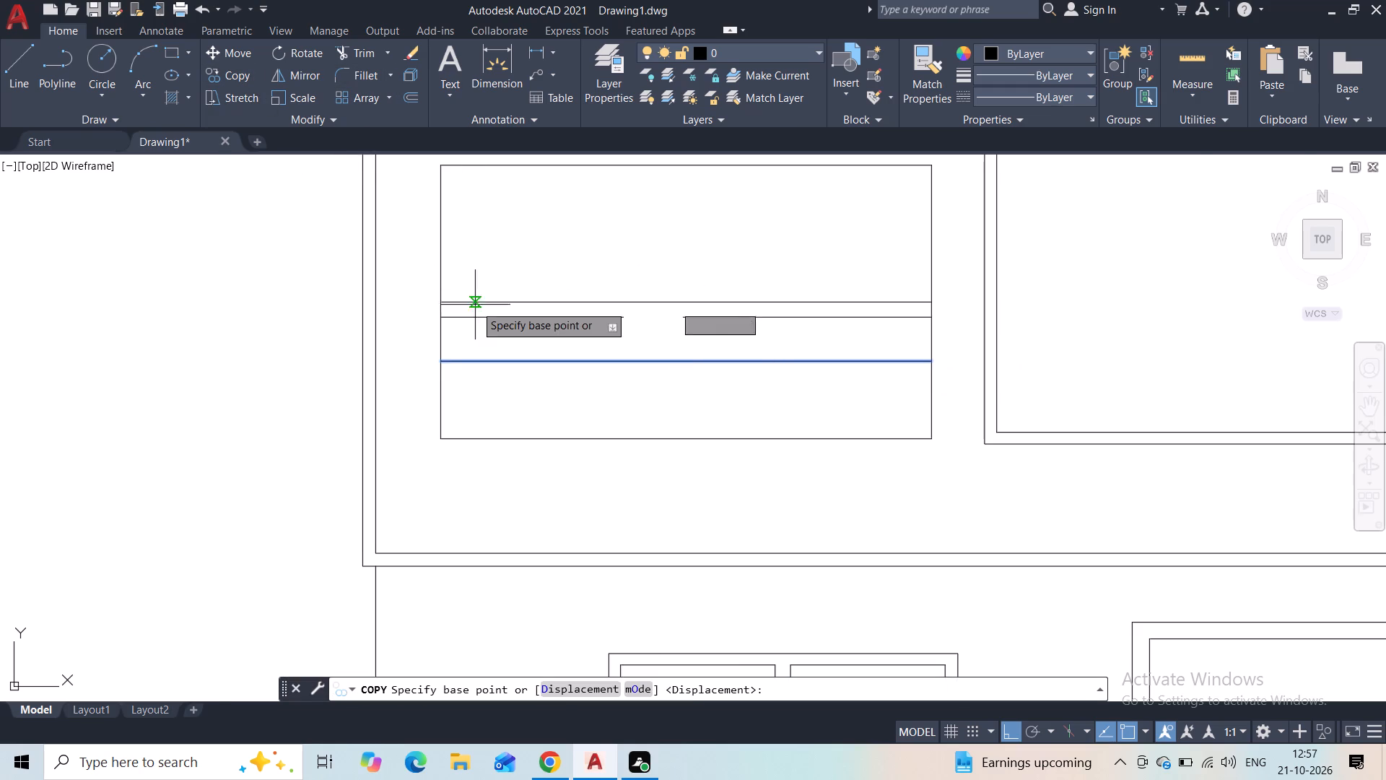
{"action": "scroll", "coordinate": [475, 305], "scroll_direction": "up", "scroll_amount": 1}
{"action": "left_click", "coordinate": [385, 447]}
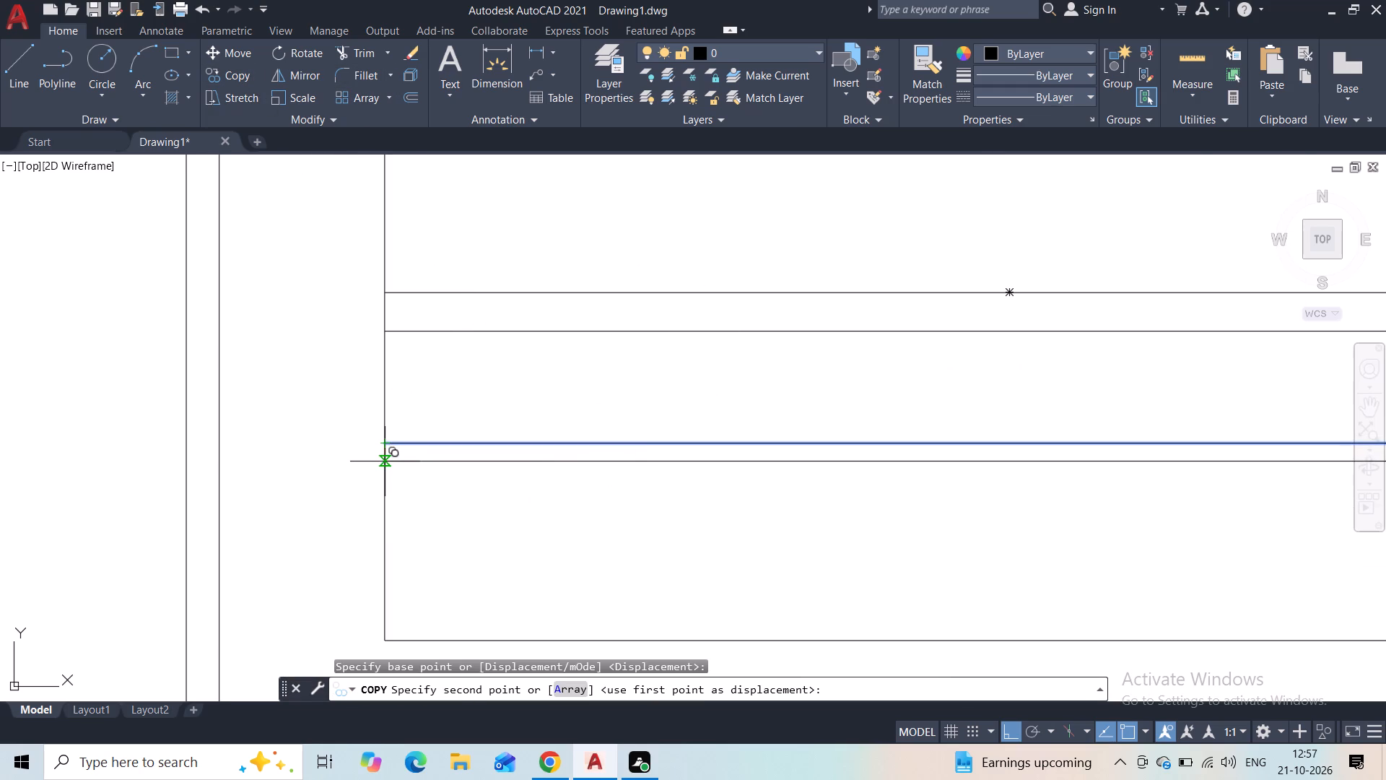
{"action": "left_click", "coordinate": [385, 463]}
{"action": "middle_click_drag", "start_coordinate": [388, 467], "coordinate": [385, 291]}
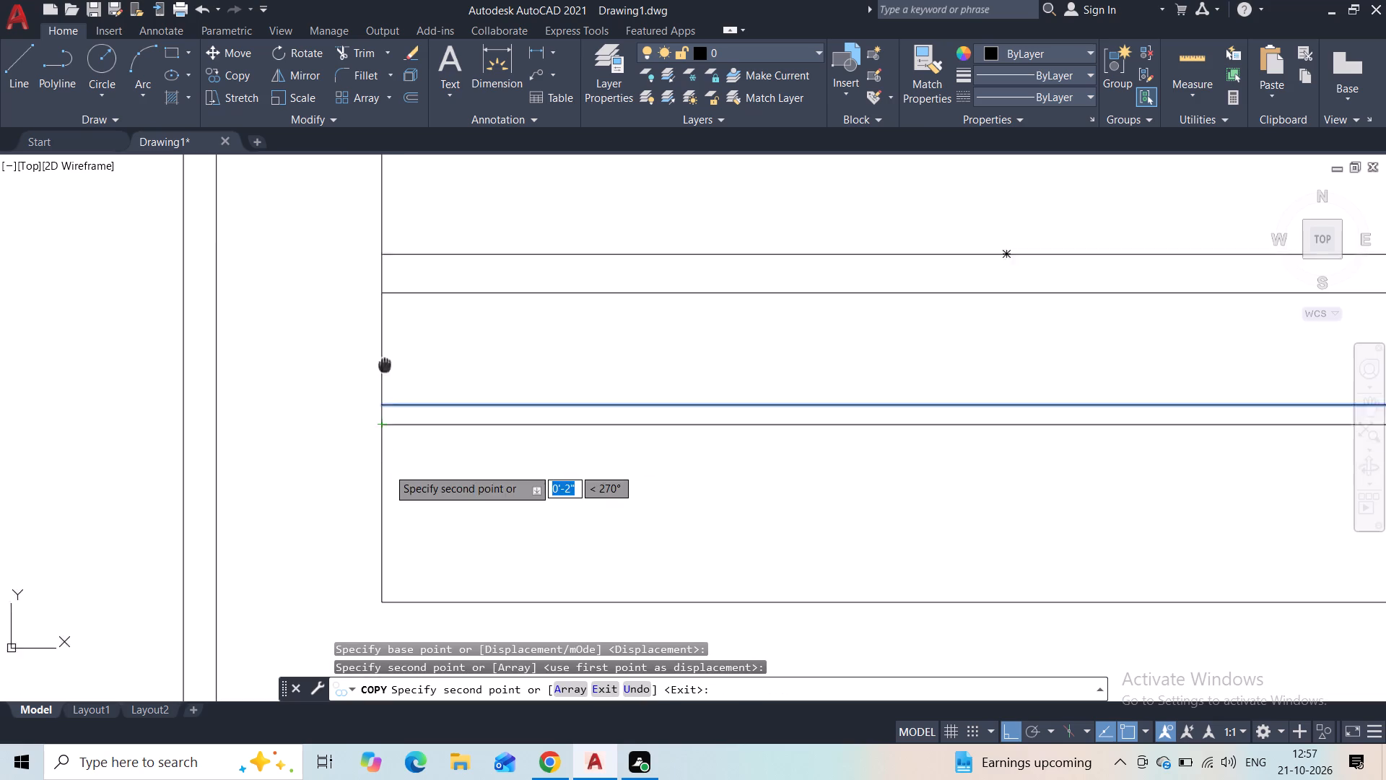
{"action": "middle_click_drag", "start_coordinate": [385, 291], "coordinate": [384, 276]}
{"action": "left_click", "coordinate": [380, 308]}
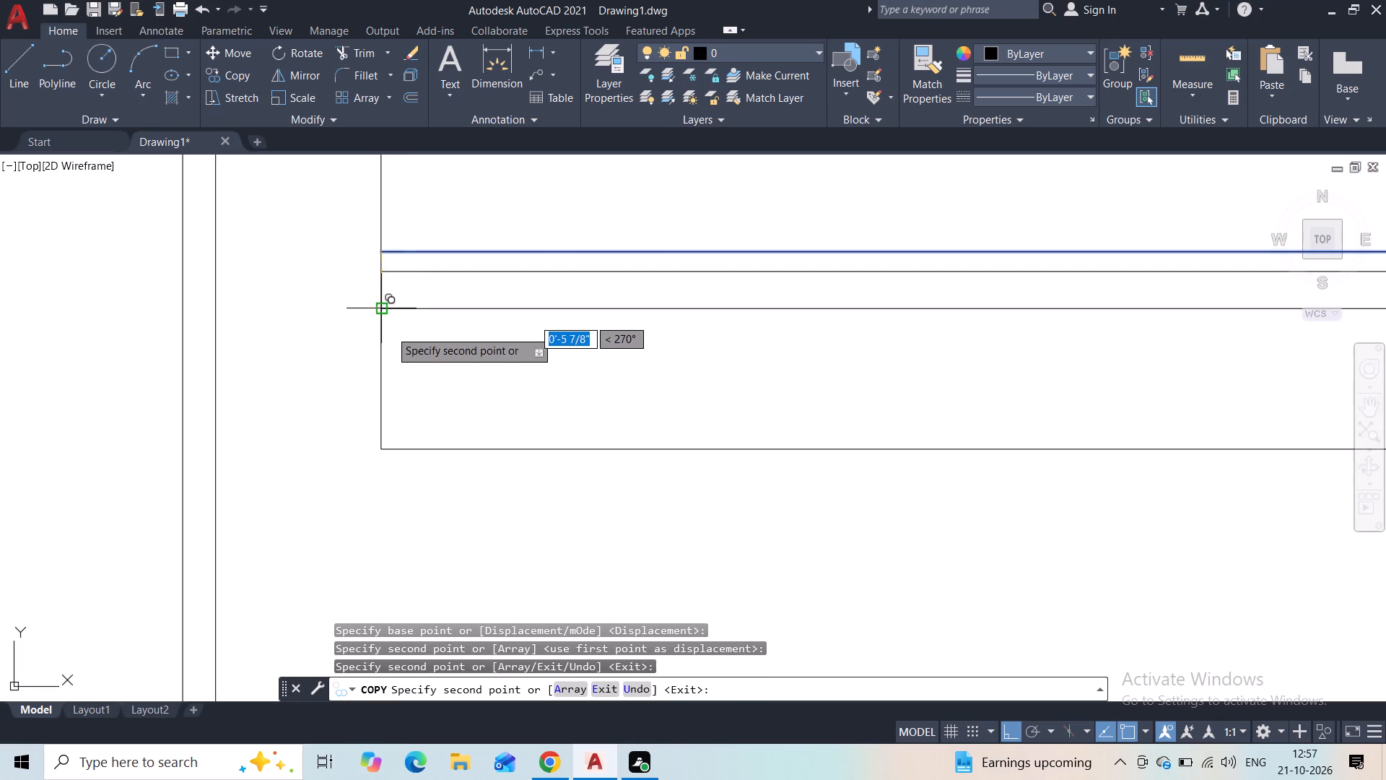
{"action": "middle_click_drag", "start_coordinate": [409, 365], "coordinate": [363, 277]}
{"action": "scroll", "coordinate": [360, 291], "scroll_direction": "down", "scroll_amount": 1}
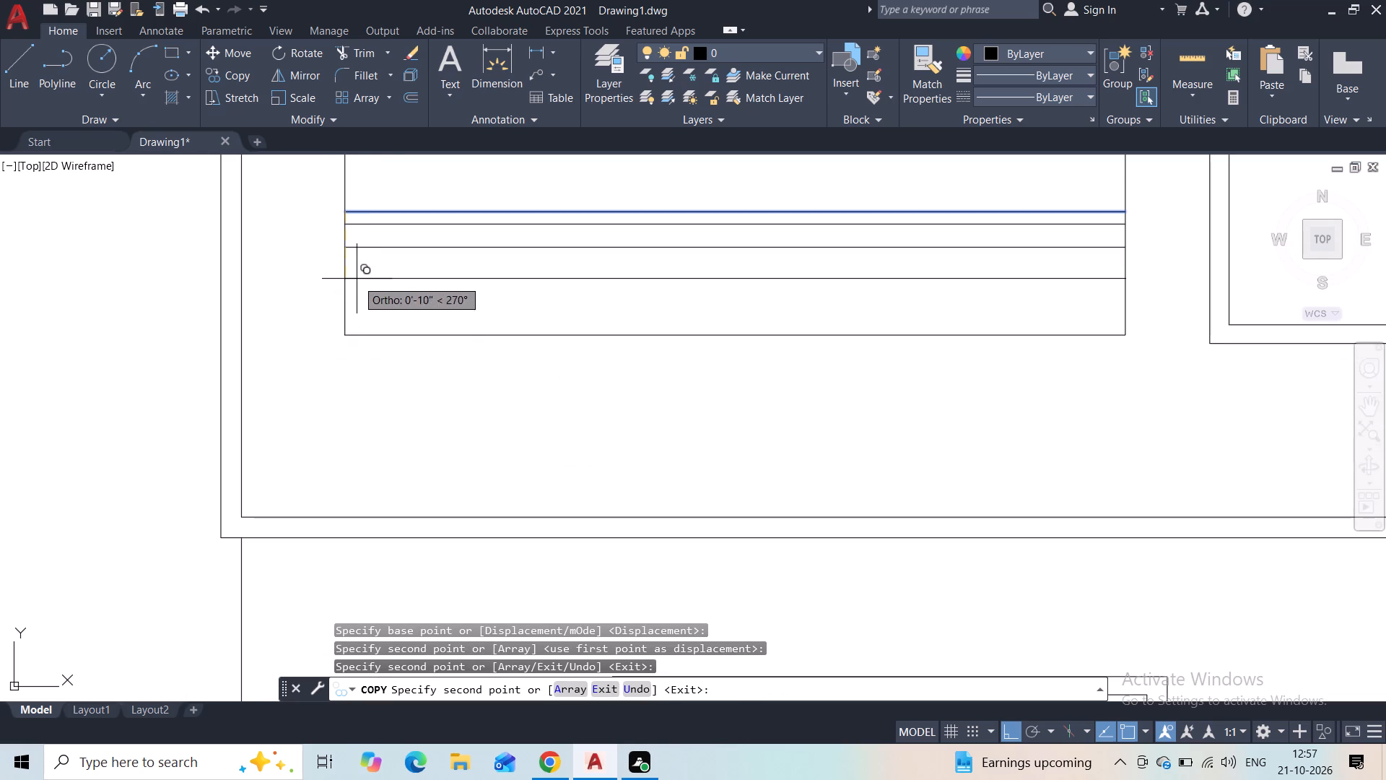
{"action": "scroll", "coordinate": [354, 264], "scroll_direction": "up", "scroll_amount": 1}
{"action": "middle_click_drag", "start_coordinate": [354, 264], "coordinate": [363, 333]}
{"action": "scroll", "coordinate": [352, 330], "scroll_direction": "up", "scroll_amount": 2}
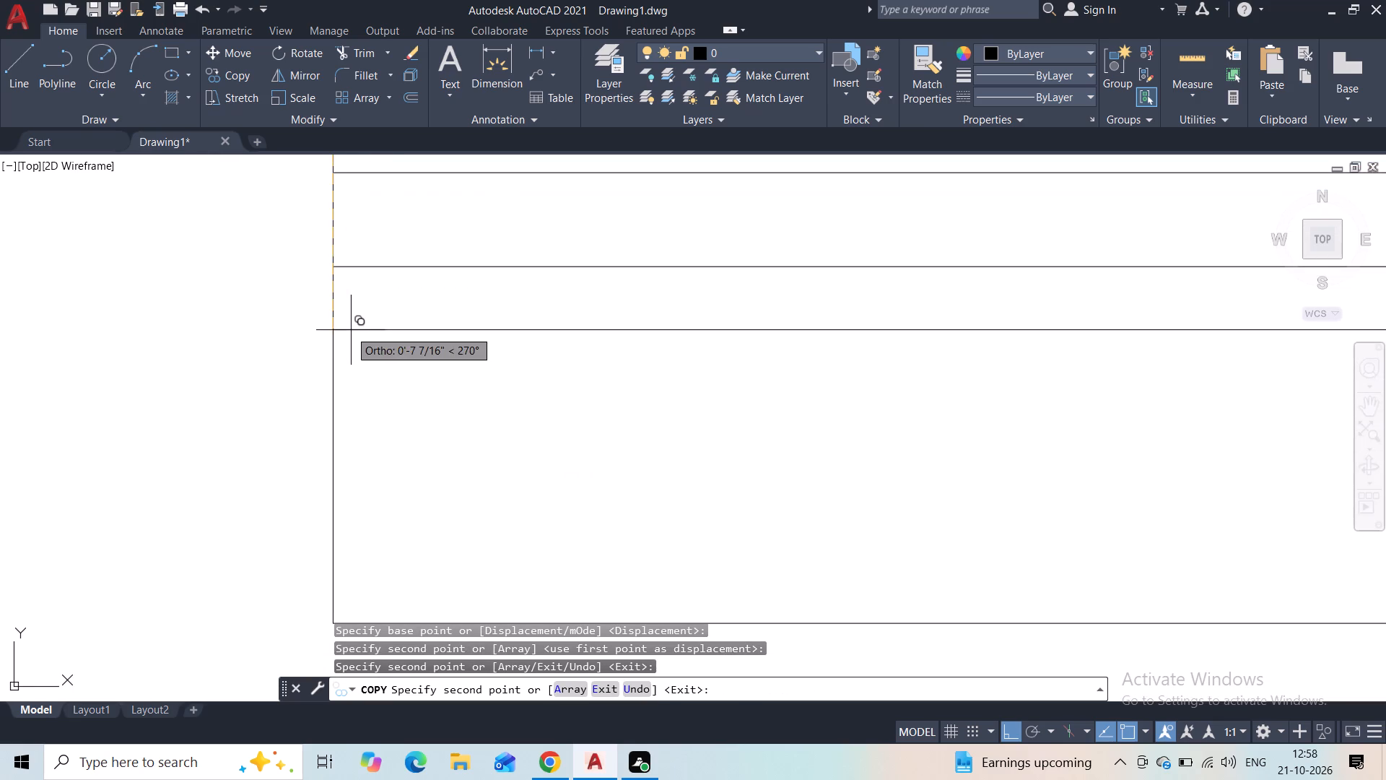
{"action": "left_click", "coordinate": [331, 332]}
{"action": "middle_click_drag", "start_coordinate": [374, 397], "coordinate": [361, 350]}
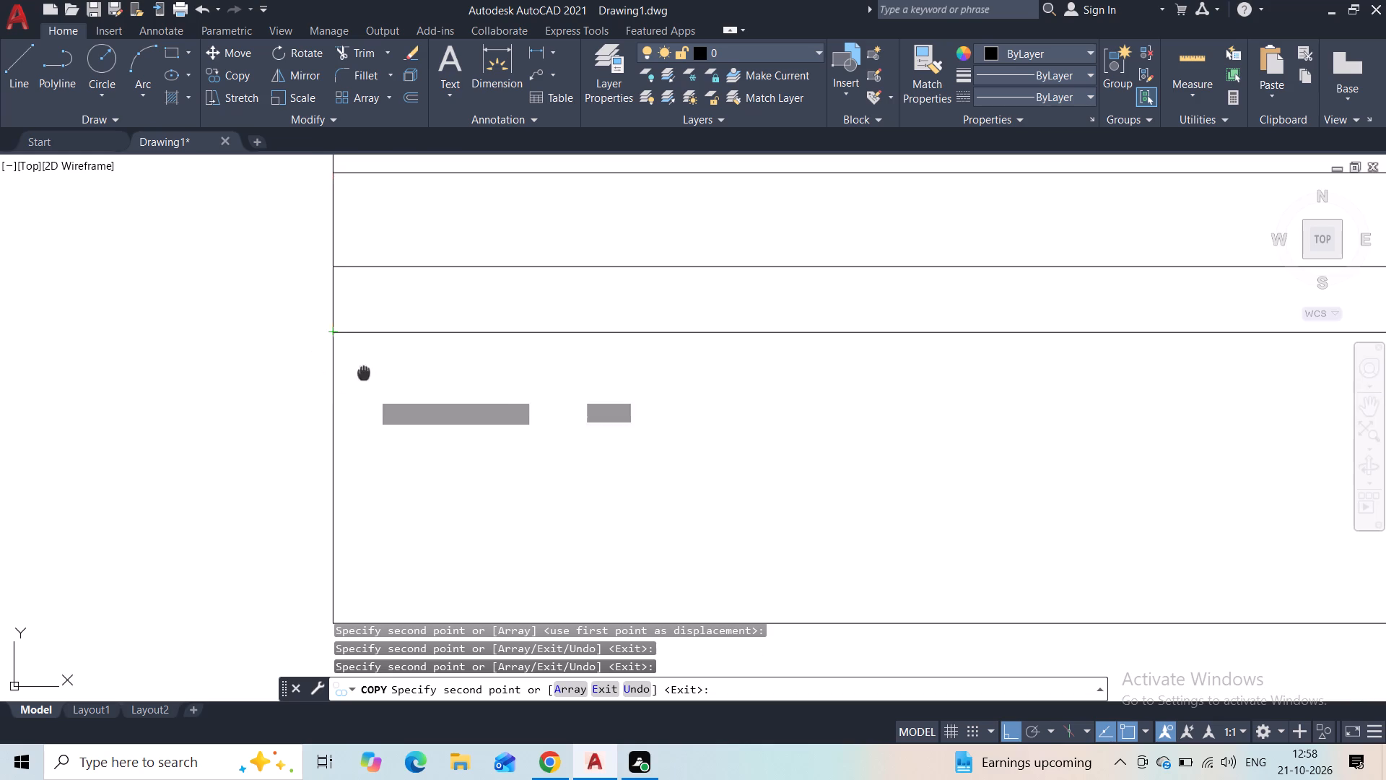
{"action": "middle_click_drag", "start_coordinate": [361, 350], "coordinate": [363, 312]}
{"action": "left_click", "coordinate": [325, 356]}
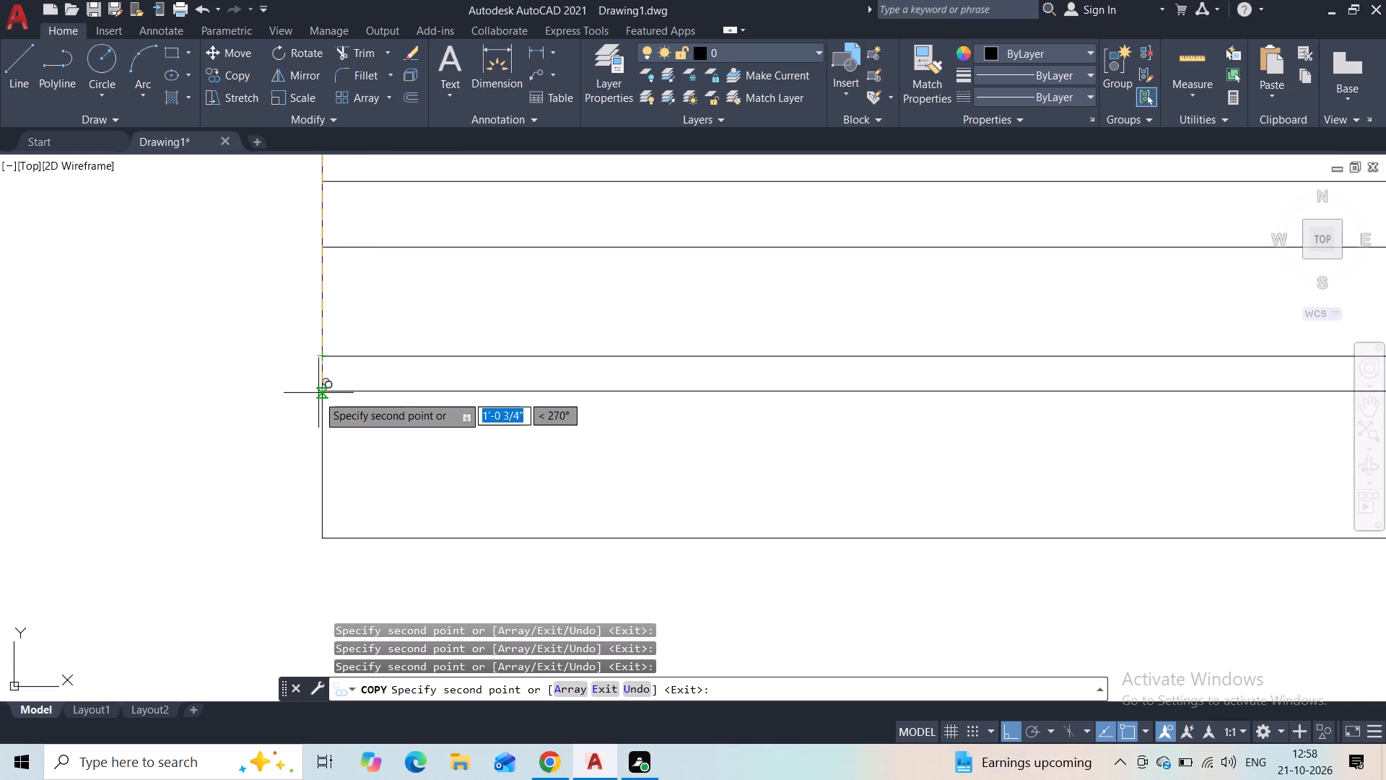
{"action": "left_click", "coordinate": [319, 407]}
{"action": "left_click", "coordinate": [320, 451]}
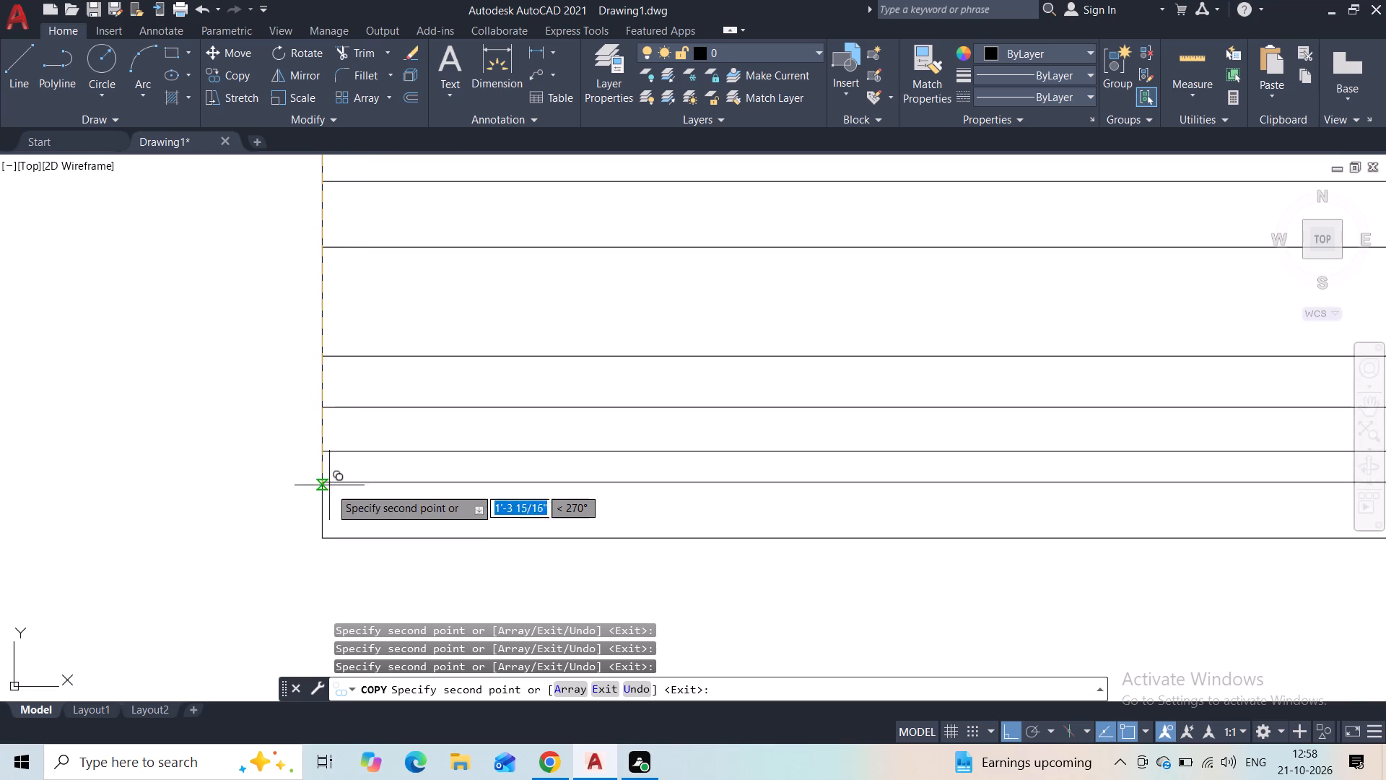
{"action": "left_click", "coordinate": [321, 495]}
{"action": "key", "text": "Escape"}
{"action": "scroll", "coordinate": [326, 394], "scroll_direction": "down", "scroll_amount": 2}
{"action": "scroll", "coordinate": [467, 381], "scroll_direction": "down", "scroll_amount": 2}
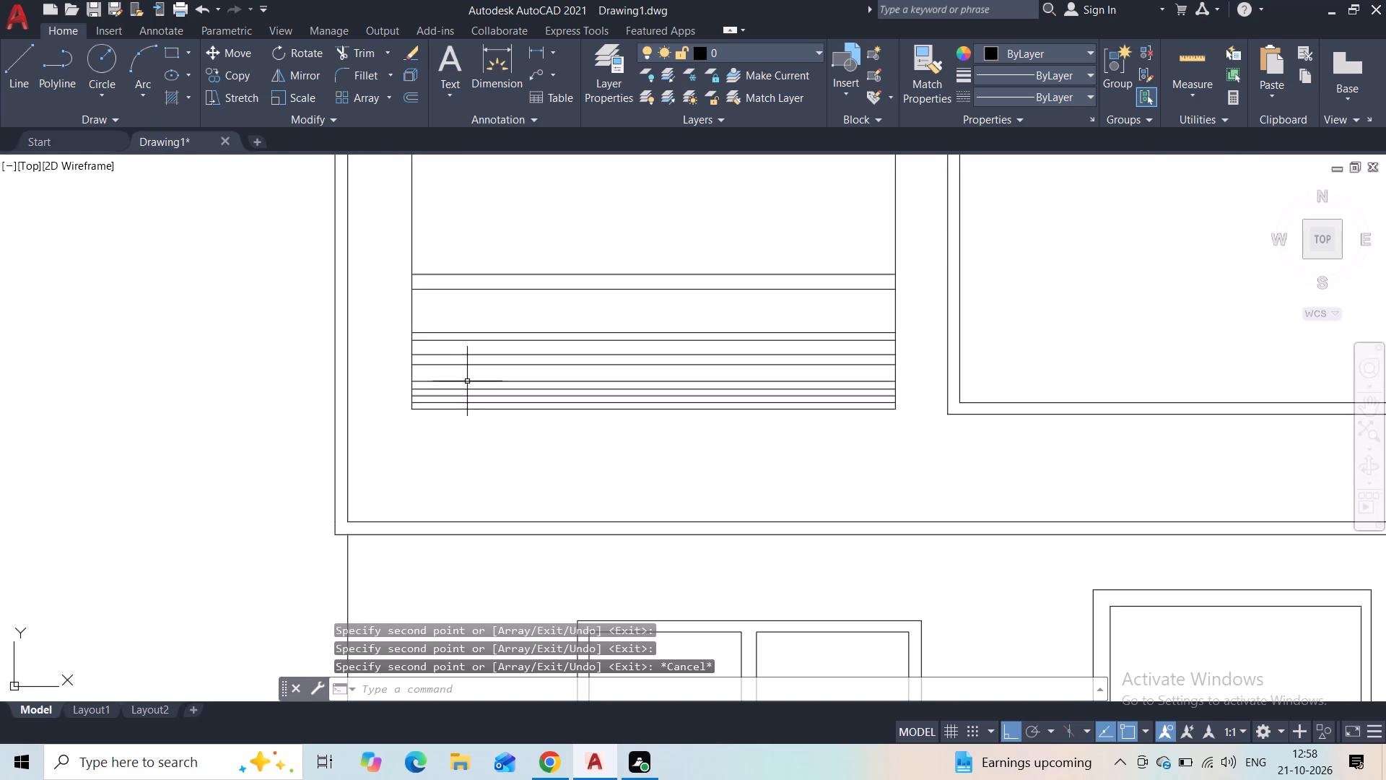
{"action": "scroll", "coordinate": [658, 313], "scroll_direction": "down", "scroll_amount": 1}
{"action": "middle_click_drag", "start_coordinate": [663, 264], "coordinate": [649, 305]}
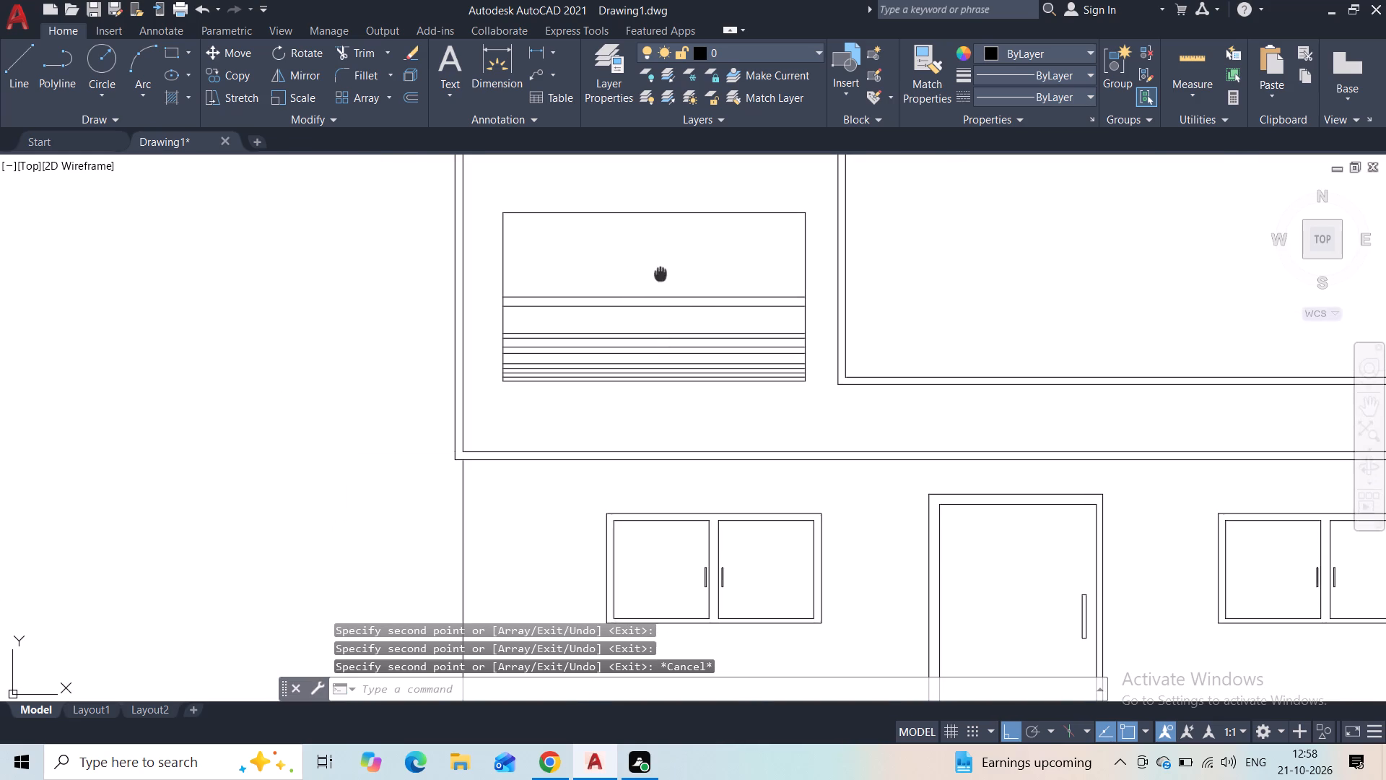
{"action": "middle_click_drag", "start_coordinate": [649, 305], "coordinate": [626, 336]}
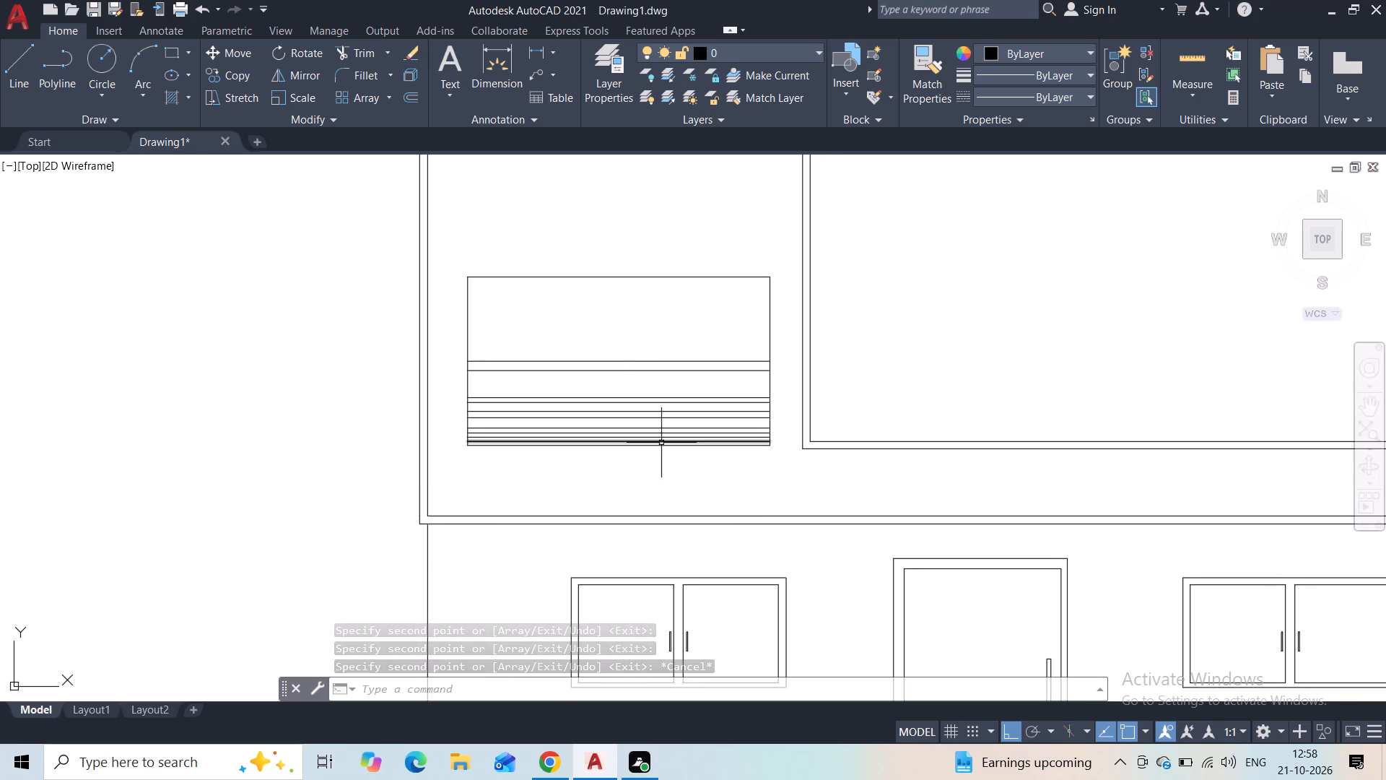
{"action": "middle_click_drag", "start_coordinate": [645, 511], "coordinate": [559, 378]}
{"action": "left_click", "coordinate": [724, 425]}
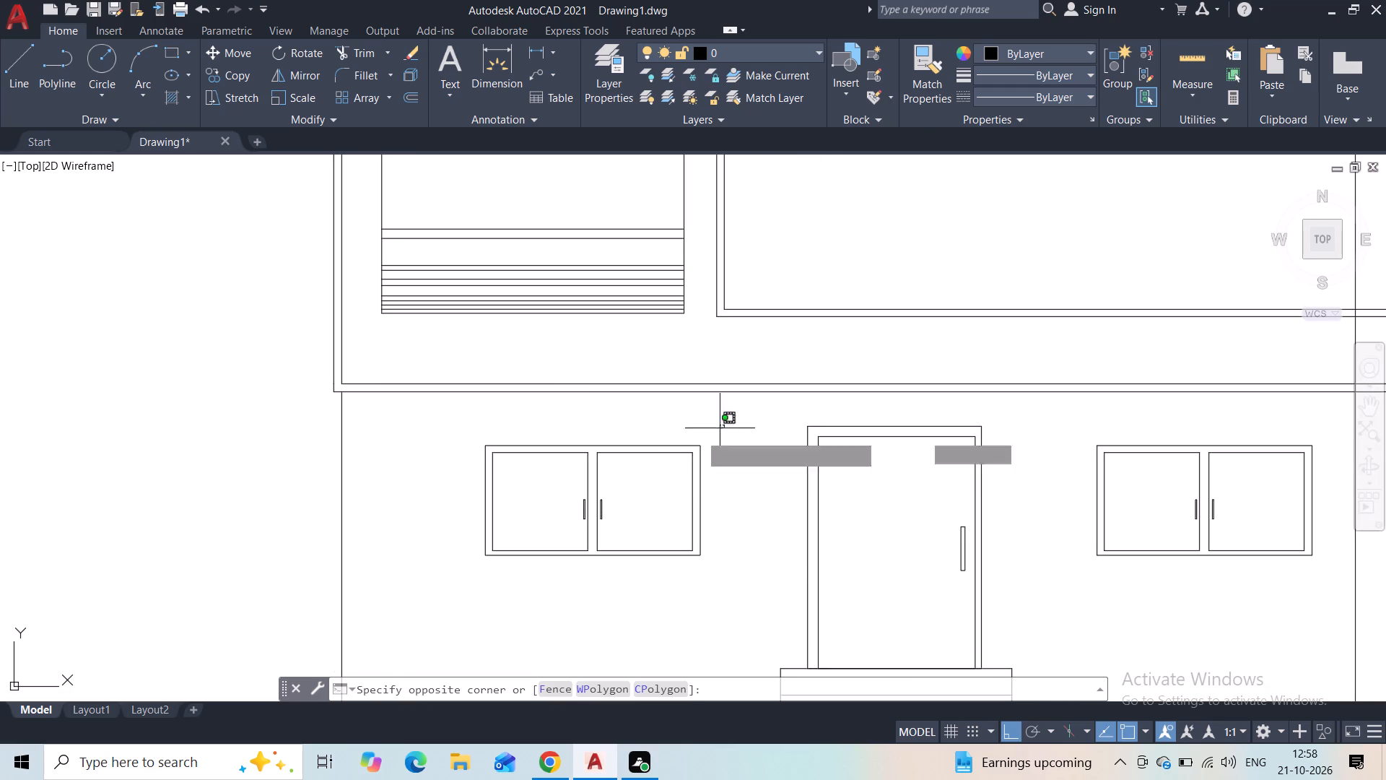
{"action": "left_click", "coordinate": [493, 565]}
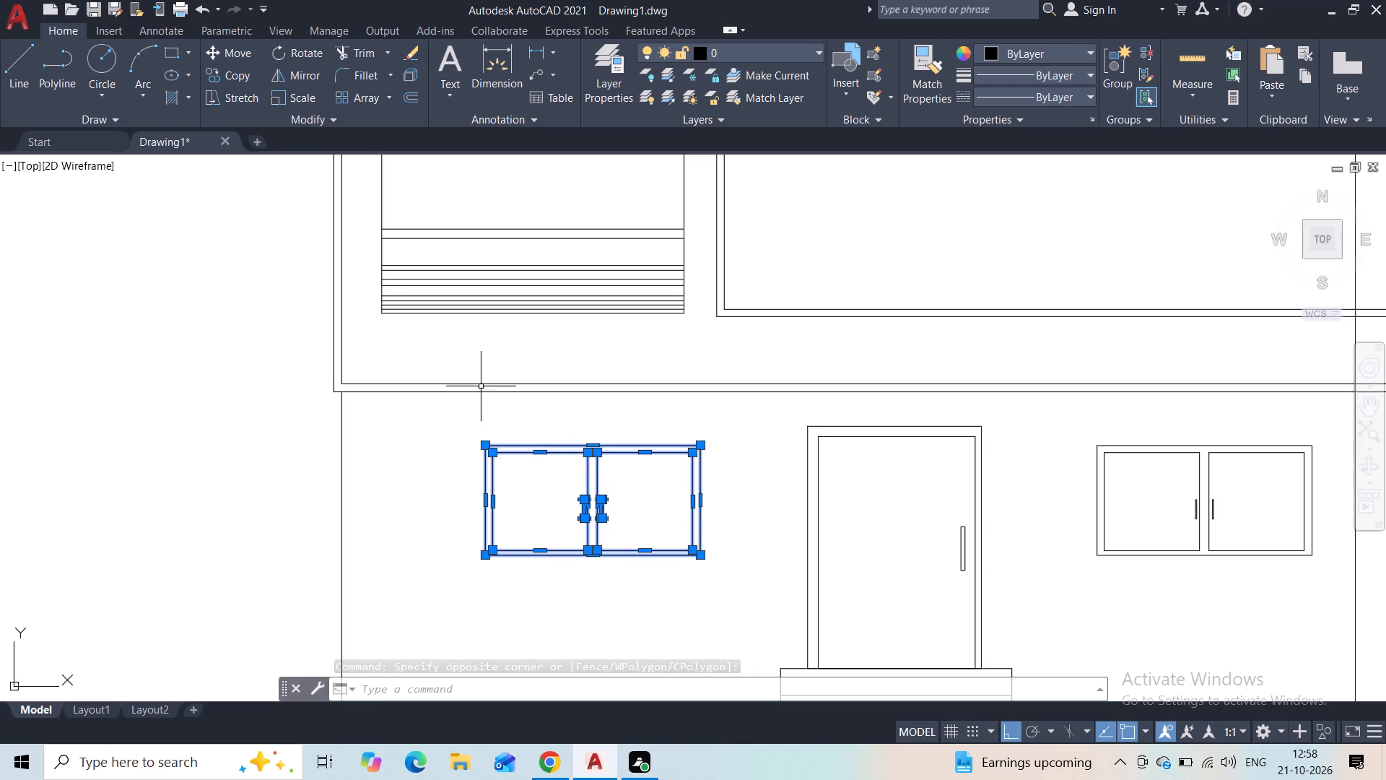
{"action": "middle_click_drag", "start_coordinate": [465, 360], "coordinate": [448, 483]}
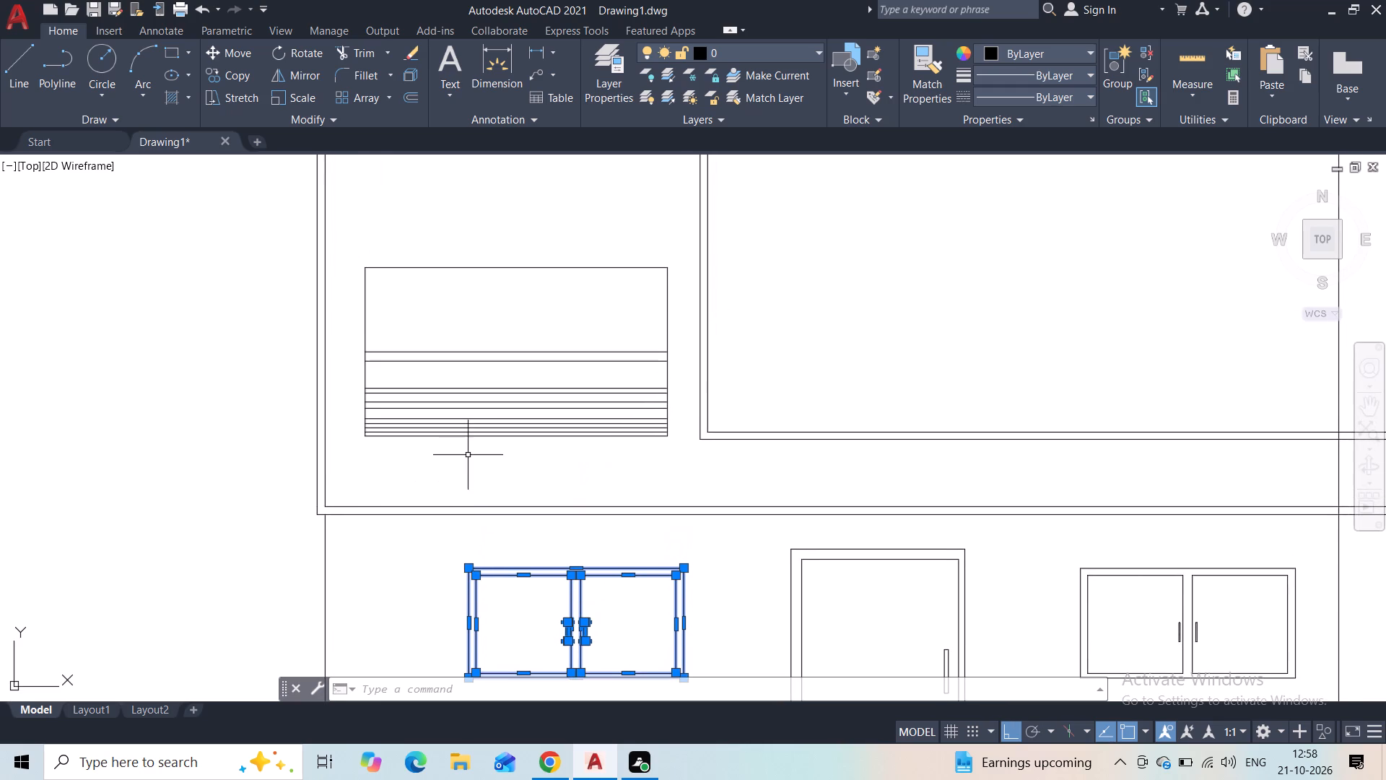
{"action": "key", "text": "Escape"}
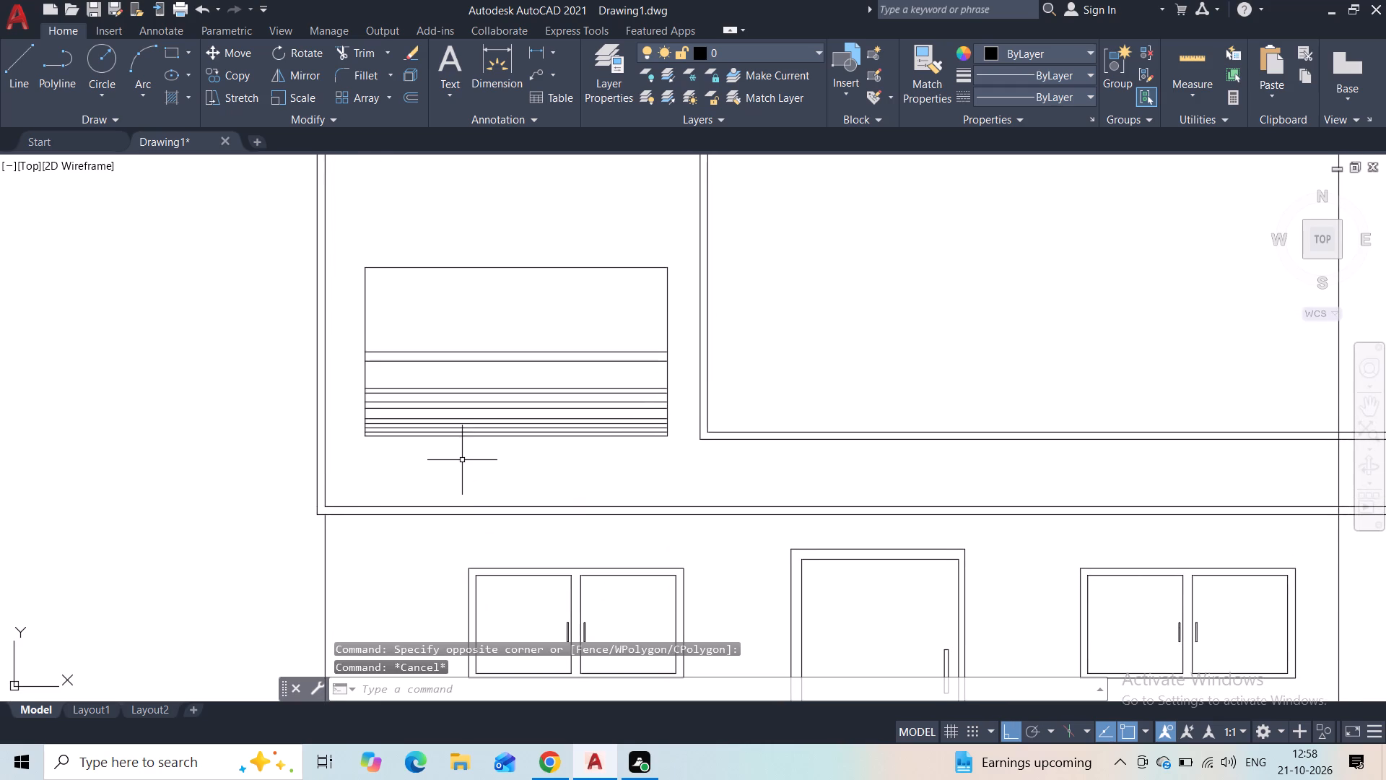
Draw a window-frame rectangle about 3'-5" wide by 2'-3" high in the blank upper part of the line-filled upstairs panel.
{"action": "left_click", "coordinate": [173, 55]}
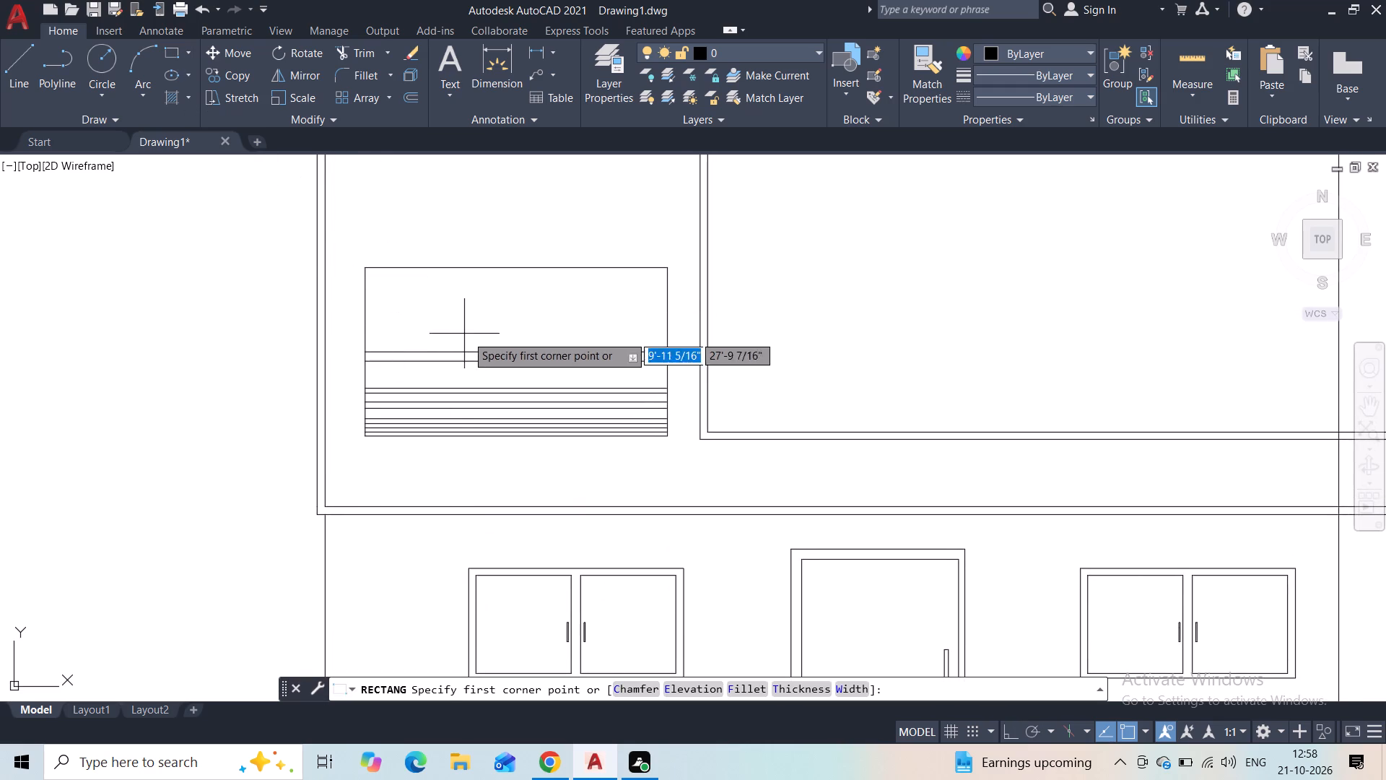
{"action": "scroll", "coordinate": [413, 280], "scroll_direction": "up", "scroll_amount": 1}
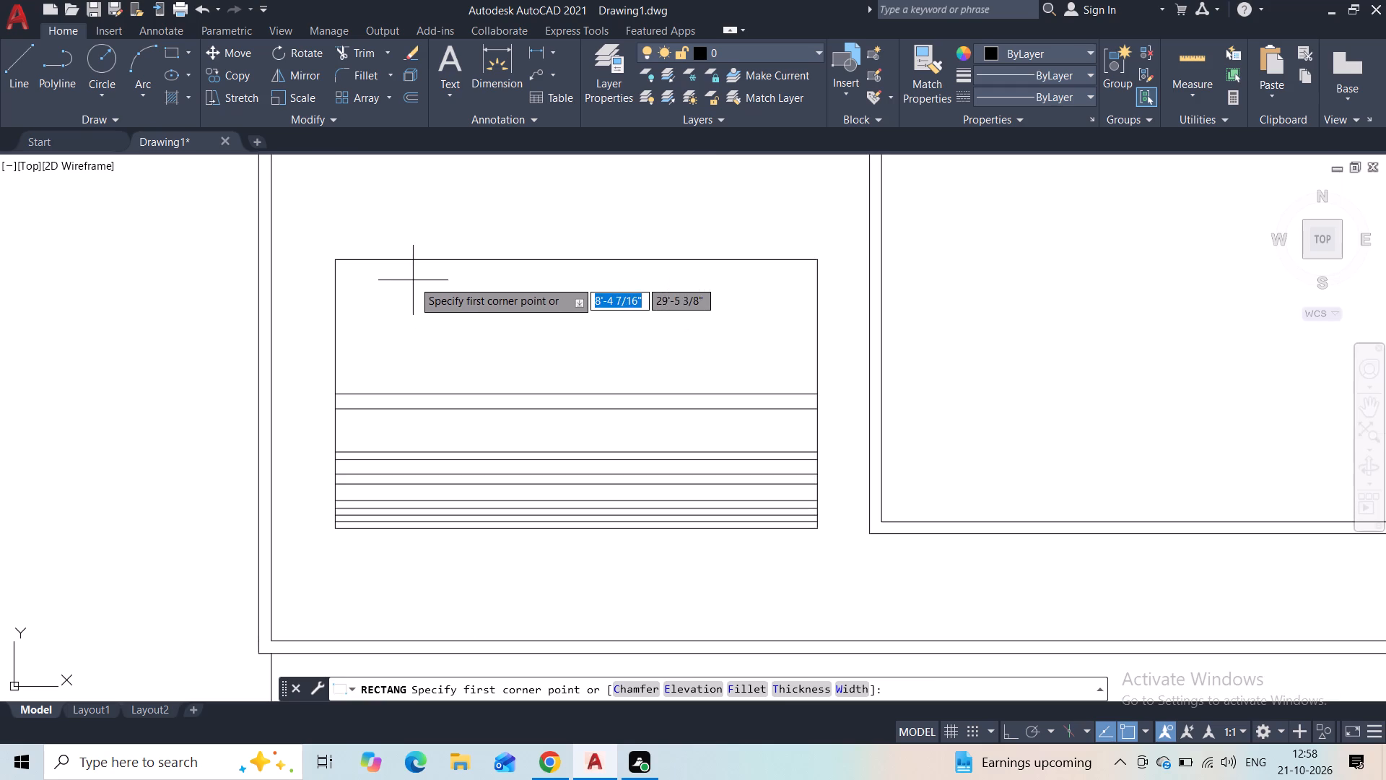
{"action": "left_click", "coordinate": [411, 269]}
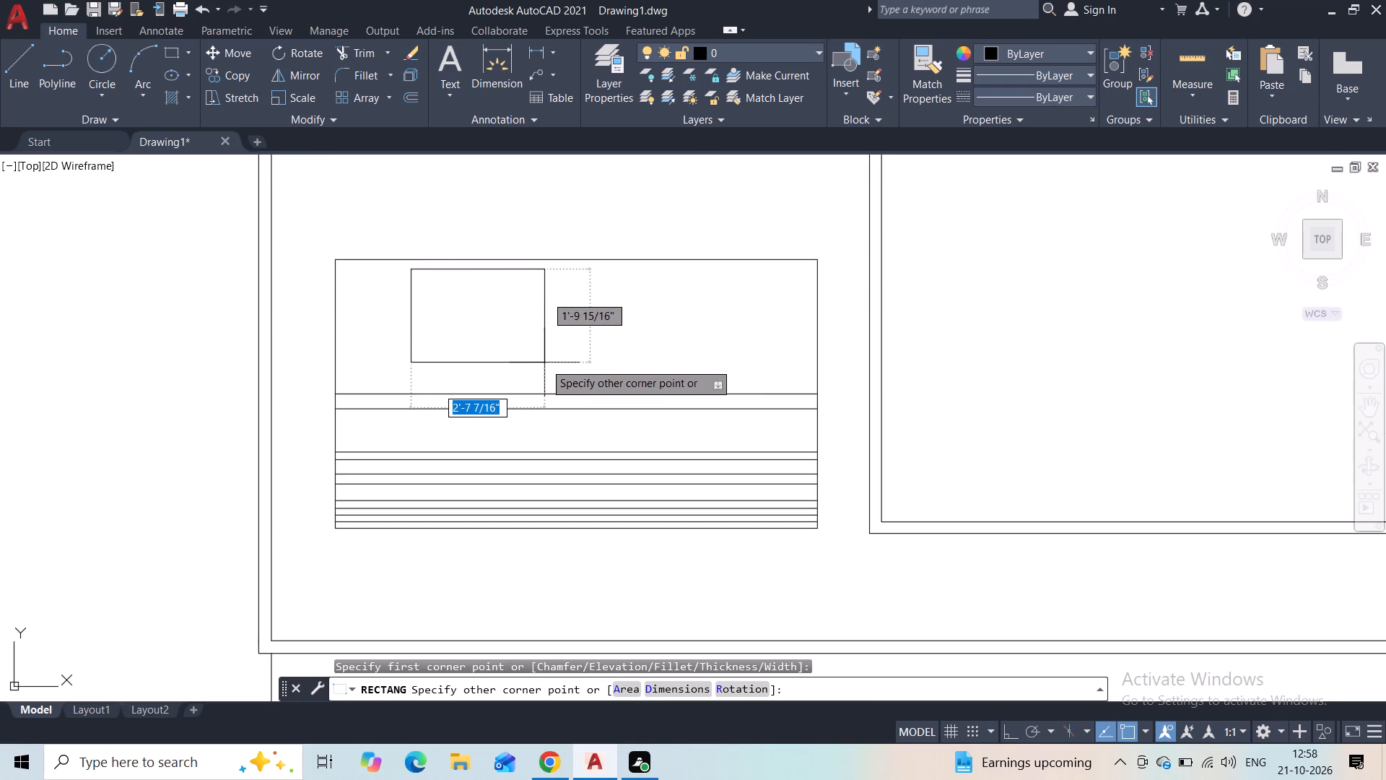
{"action": "left_click", "coordinate": [584, 383]}
Draw a pane rectangle about 1'-9" wide by 2' high inside the left half of the new window frame.
{"action": "key", "text": "space"}
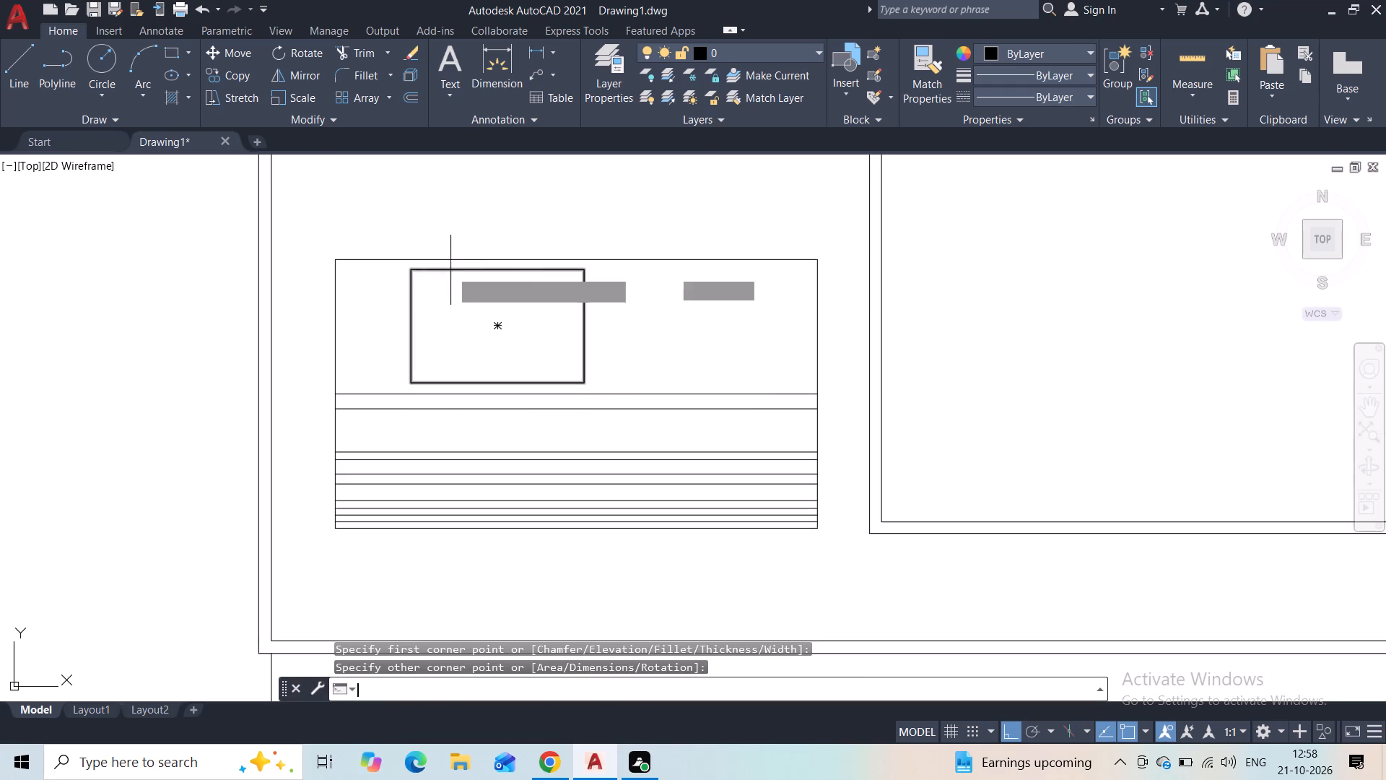
{"action": "scroll", "coordinate": [437, 292], "scroll_direction": "up", "scroll_amount": 2}
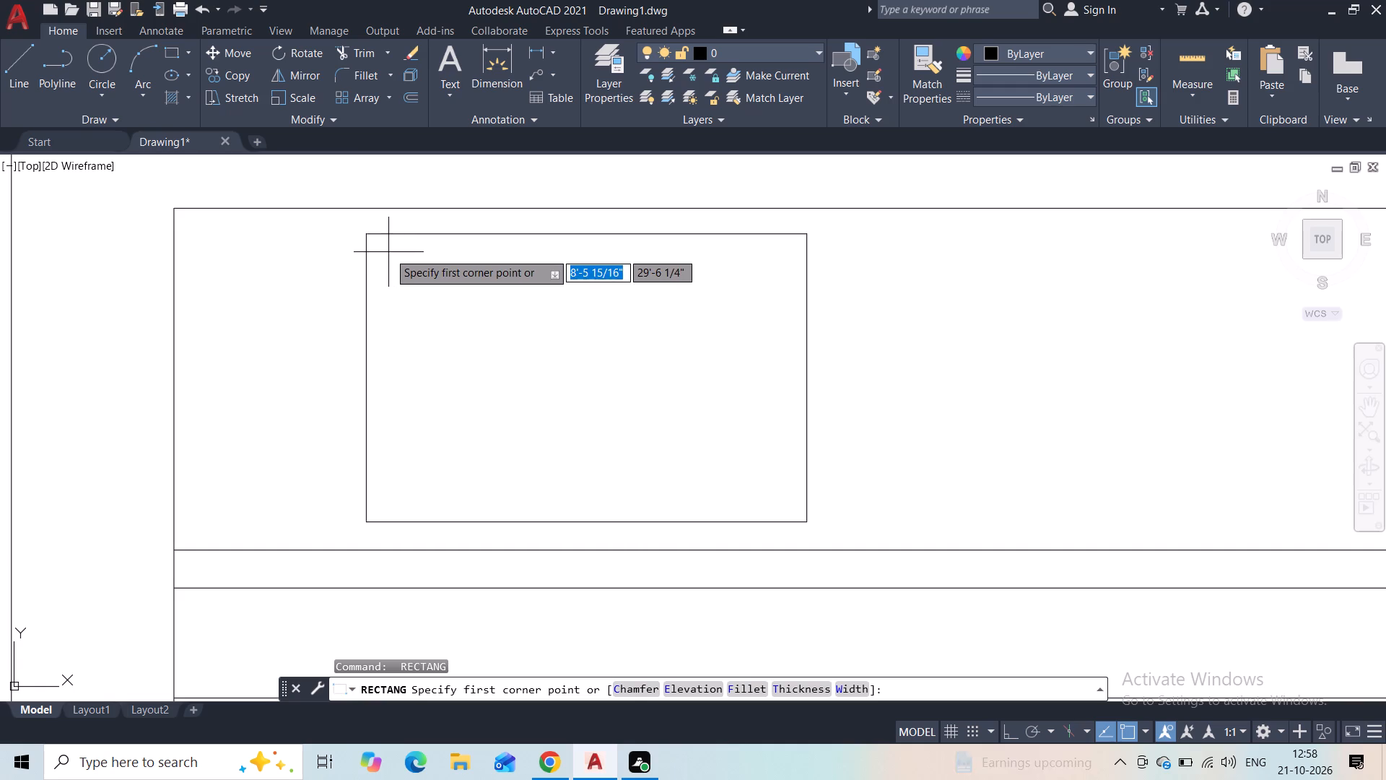
{"action": "left_click", "coordinate": [381, 250]}
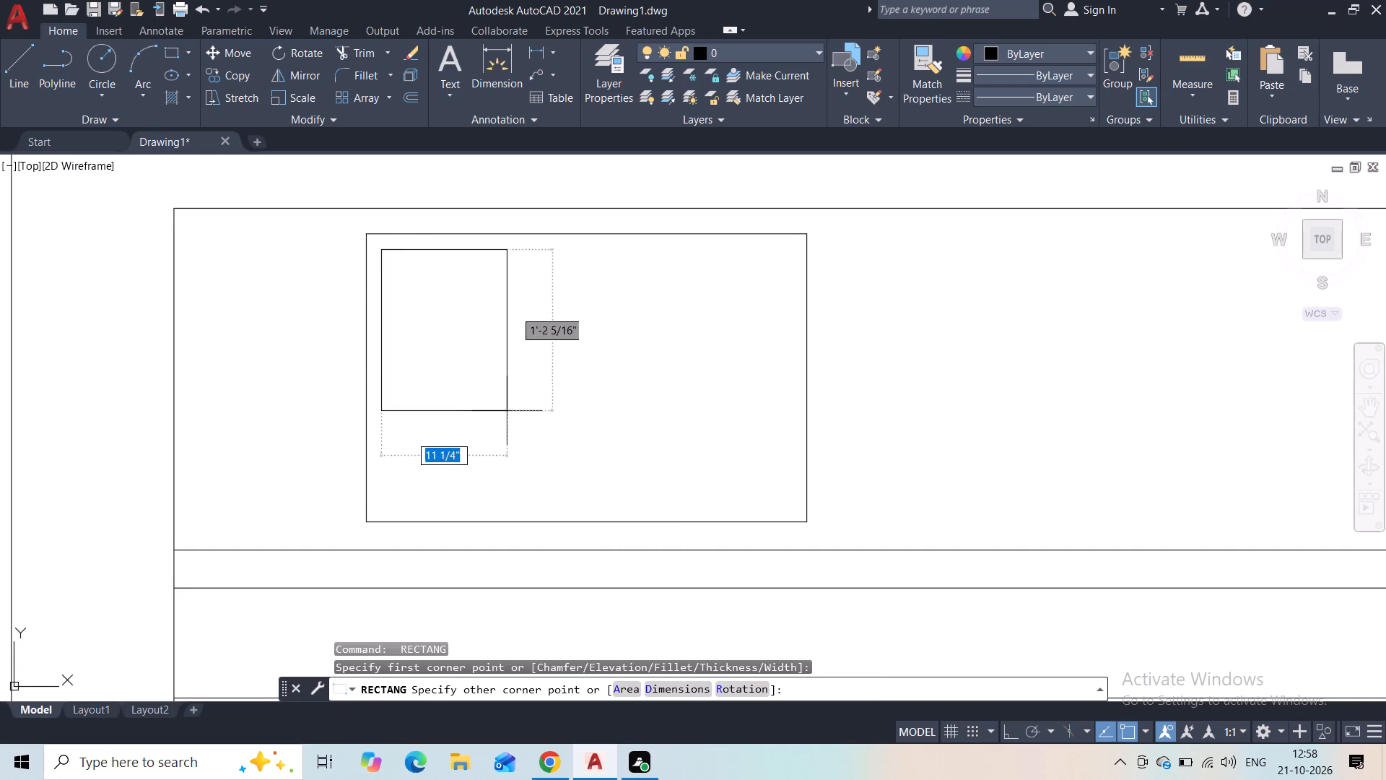
{"action": "left_click", "coordinate": [605, 509]}
{"action": "key", "text": "Escape"}
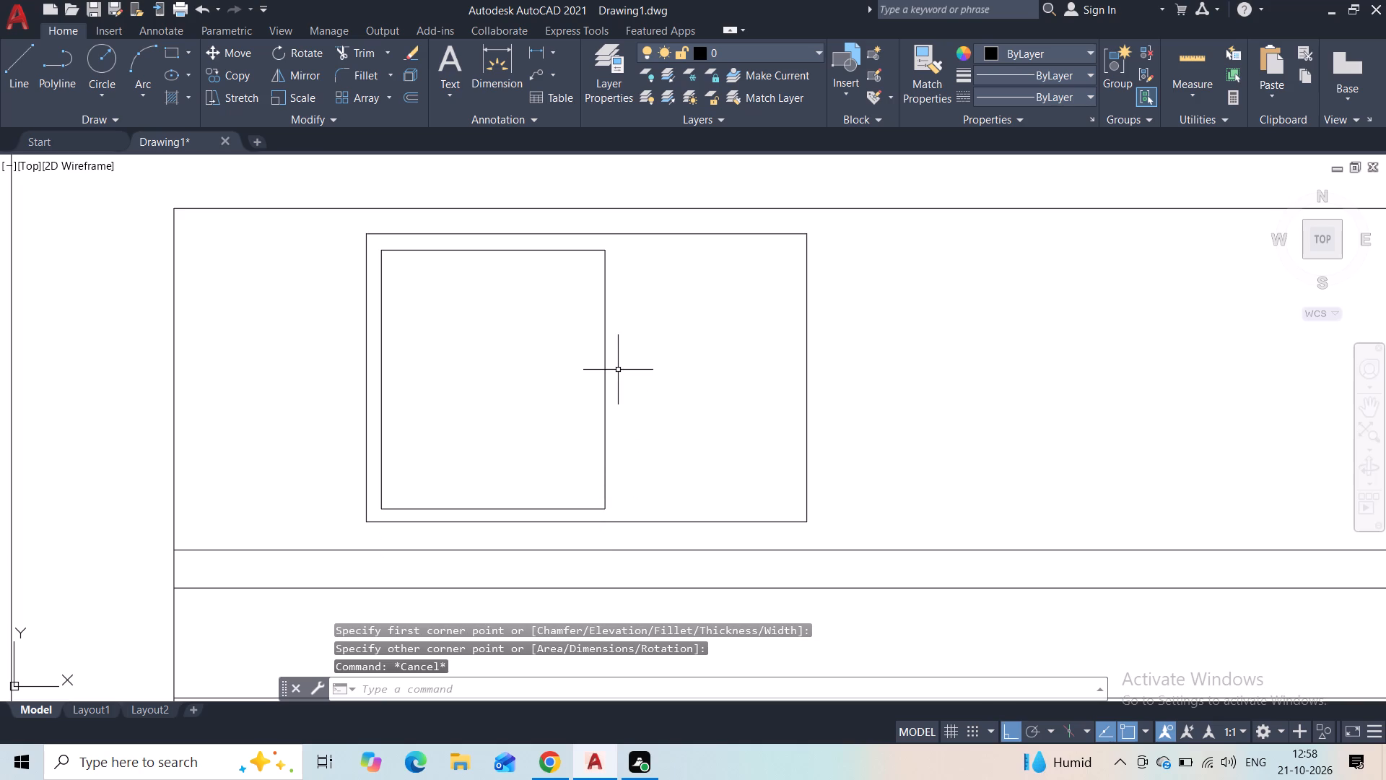
Narrow the pane by stretching its right edge inward about 1 1/4".
{"action": "left_click", "coordinate": [603, 354]}
{"action": "left_click", "coordinate": [606, 381]}
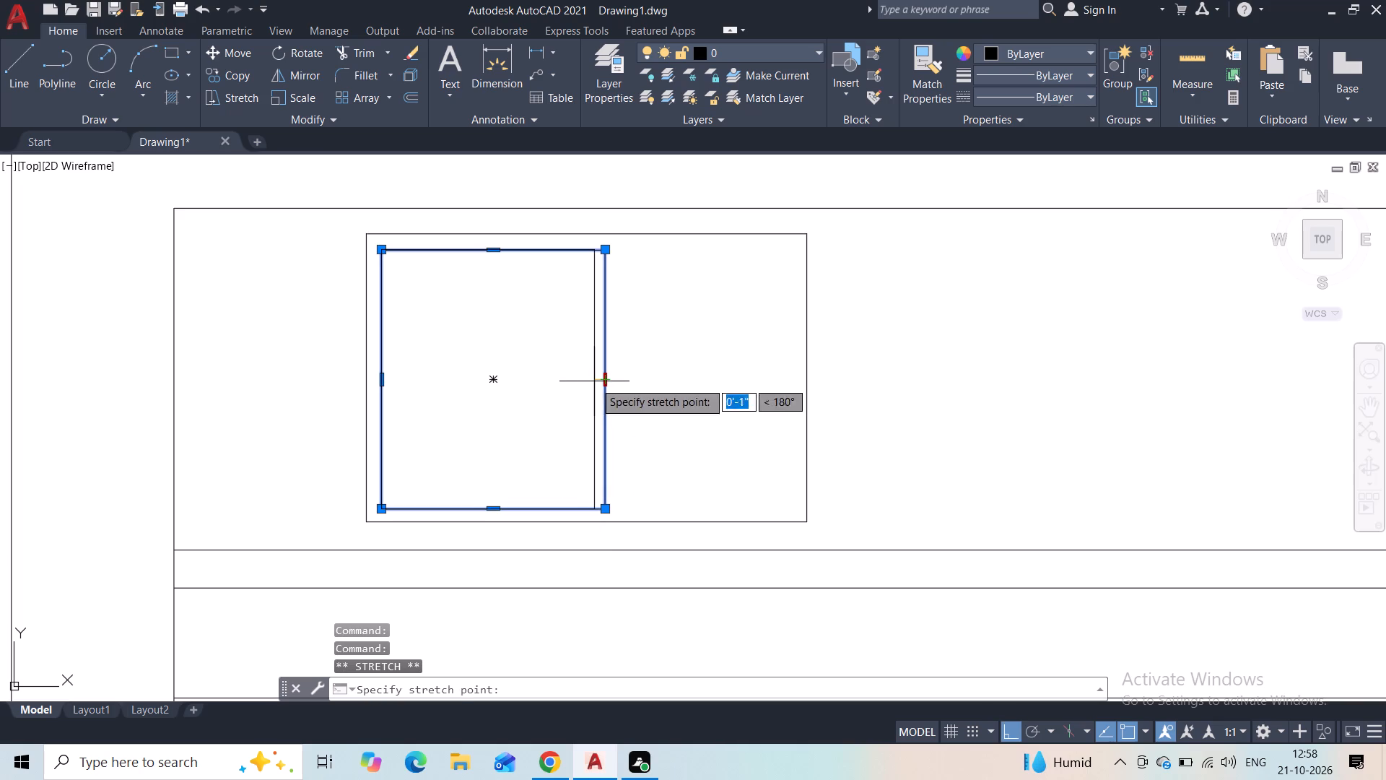
{"action": "left_click", "coordinate": [591, 381]}
{"action": "key", "text": "Escape"}
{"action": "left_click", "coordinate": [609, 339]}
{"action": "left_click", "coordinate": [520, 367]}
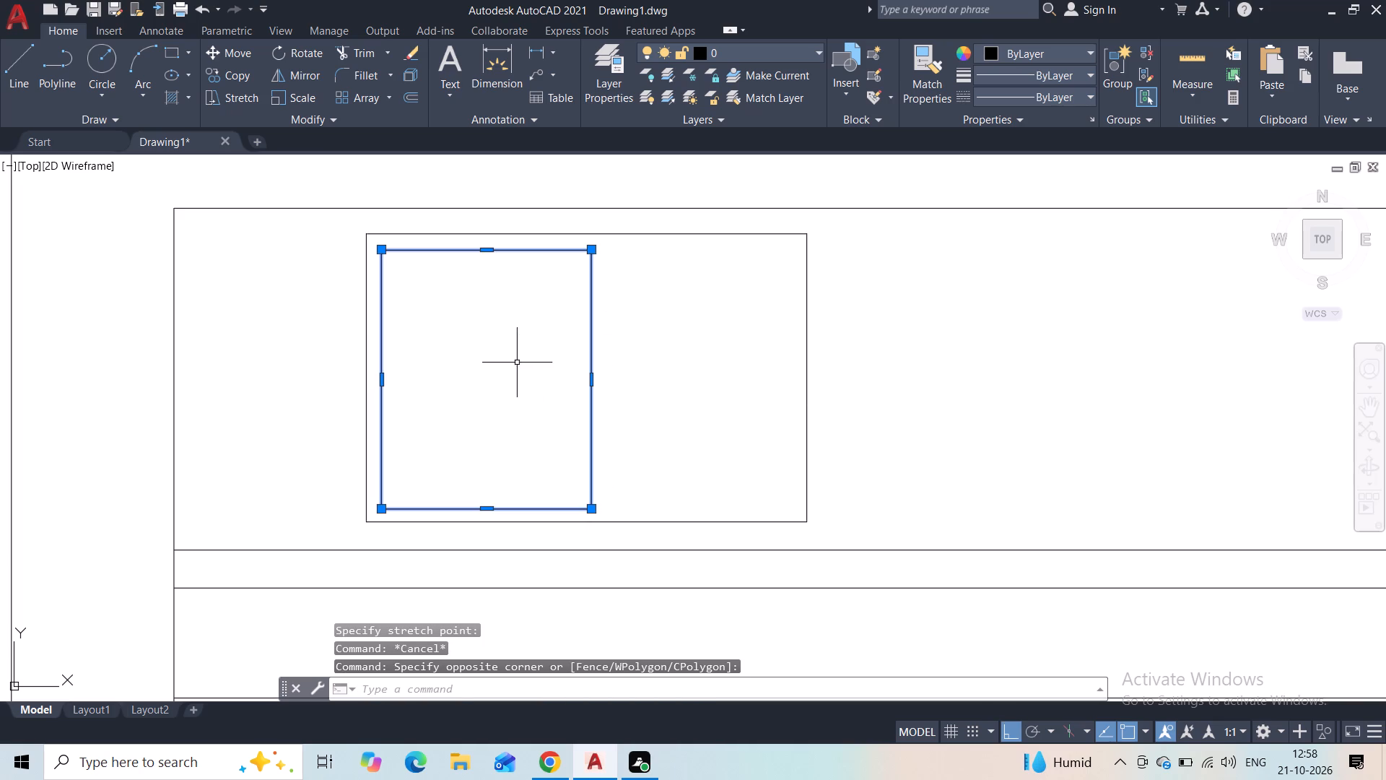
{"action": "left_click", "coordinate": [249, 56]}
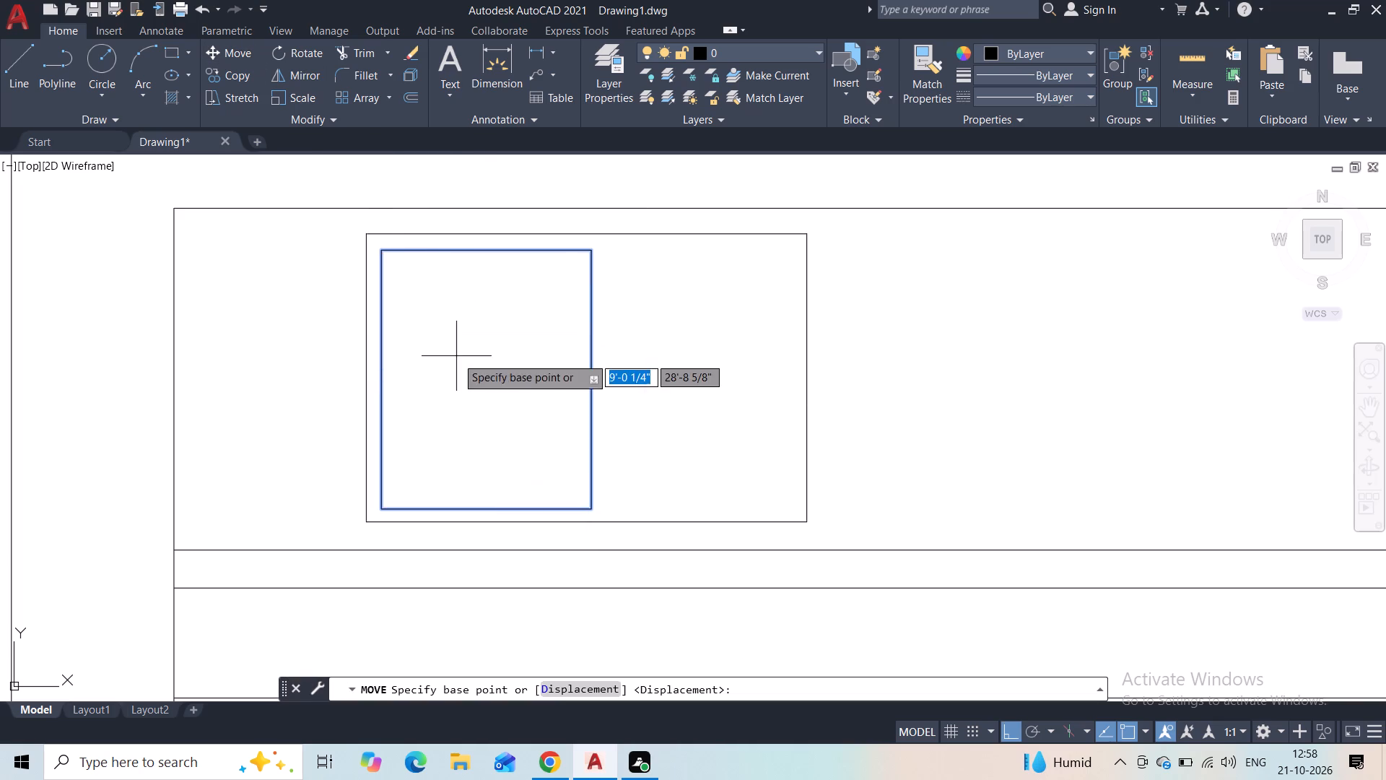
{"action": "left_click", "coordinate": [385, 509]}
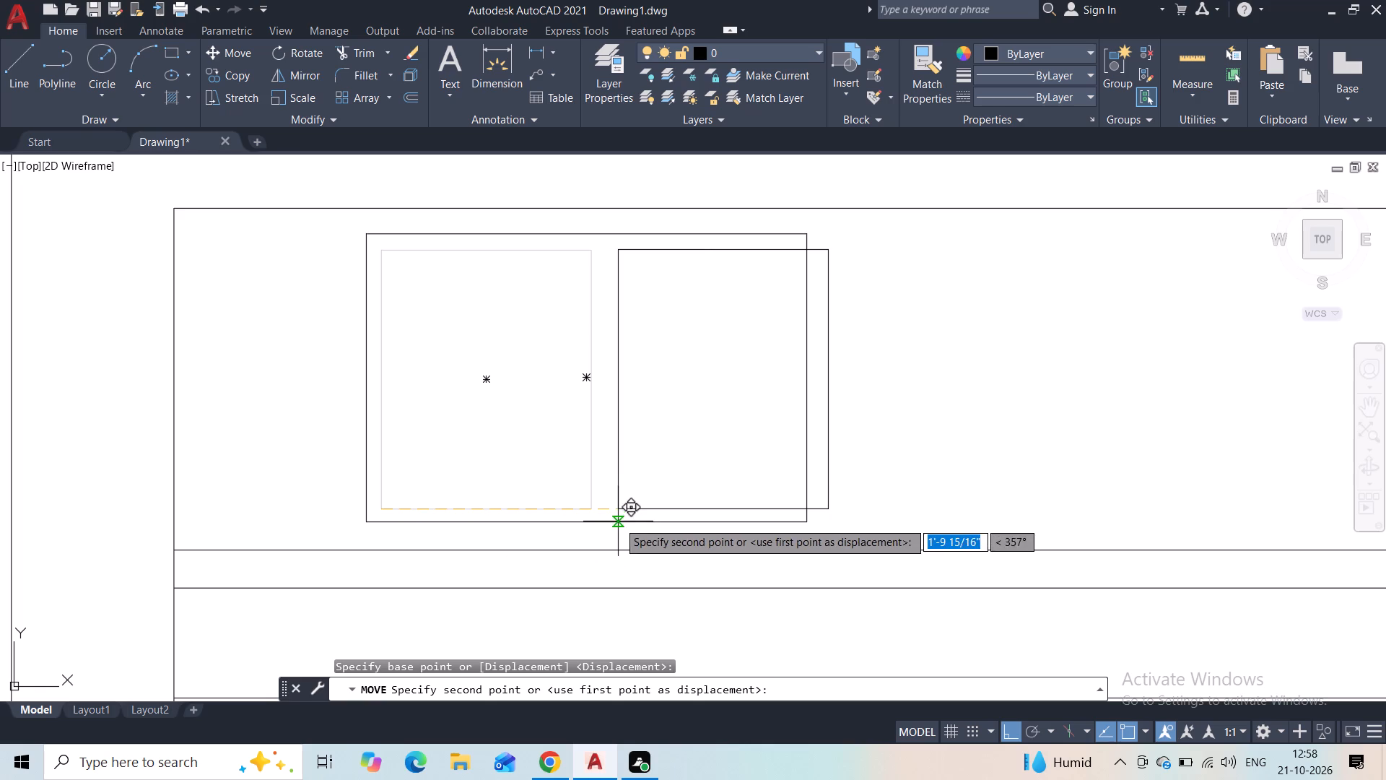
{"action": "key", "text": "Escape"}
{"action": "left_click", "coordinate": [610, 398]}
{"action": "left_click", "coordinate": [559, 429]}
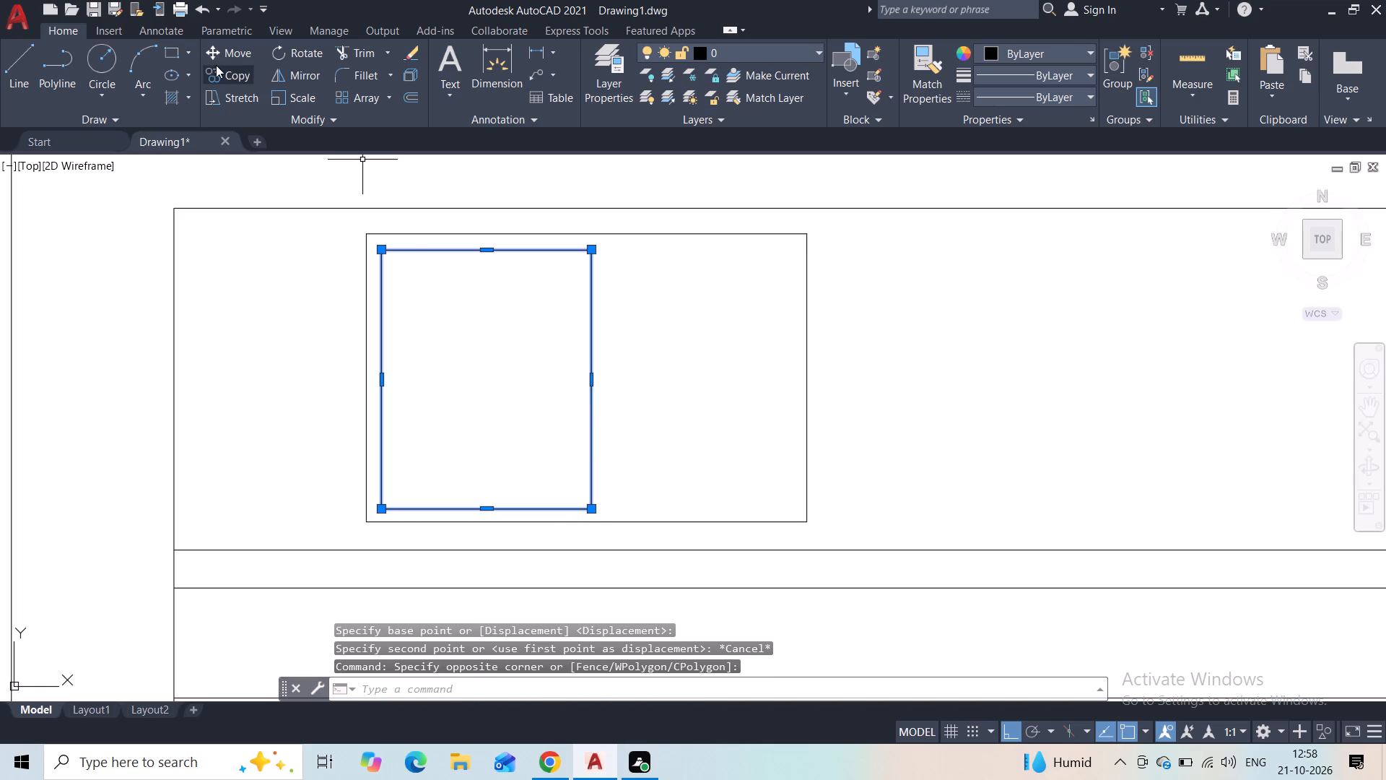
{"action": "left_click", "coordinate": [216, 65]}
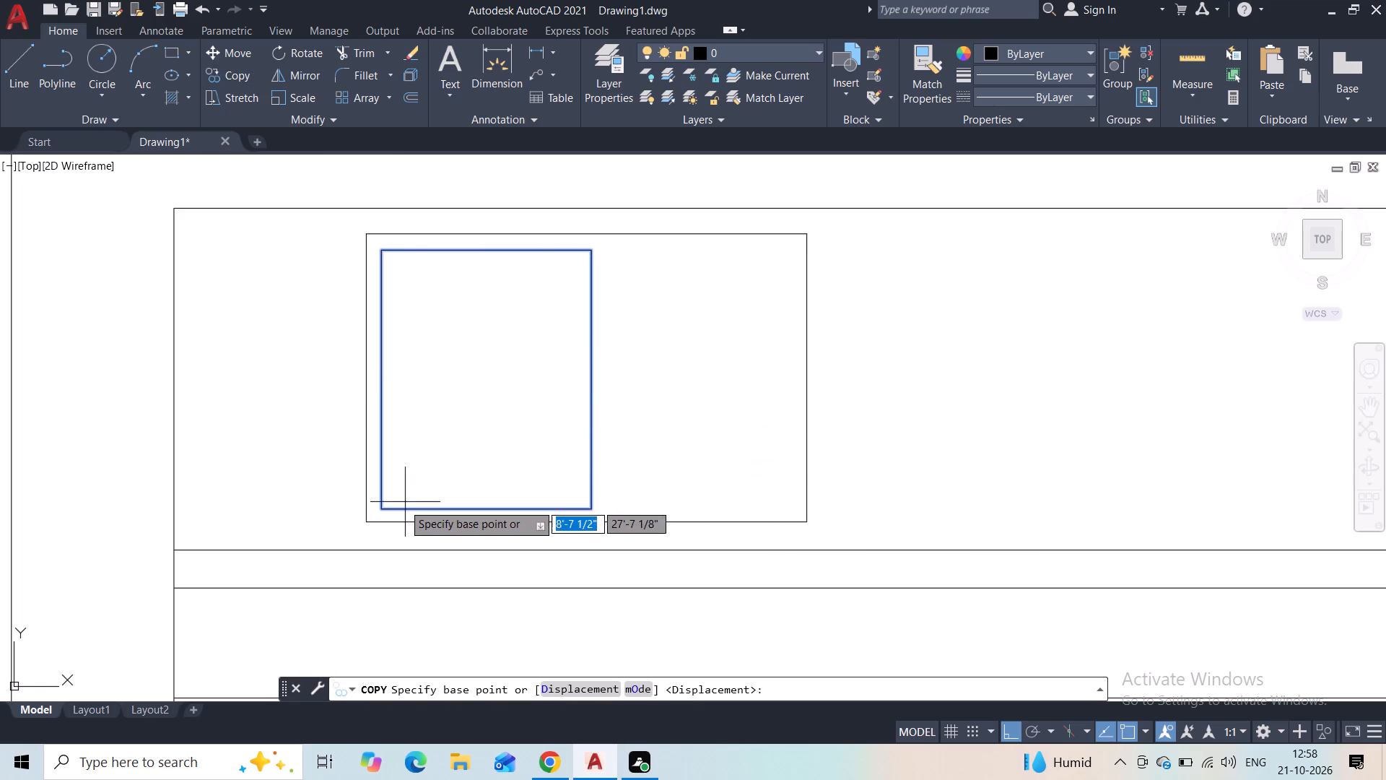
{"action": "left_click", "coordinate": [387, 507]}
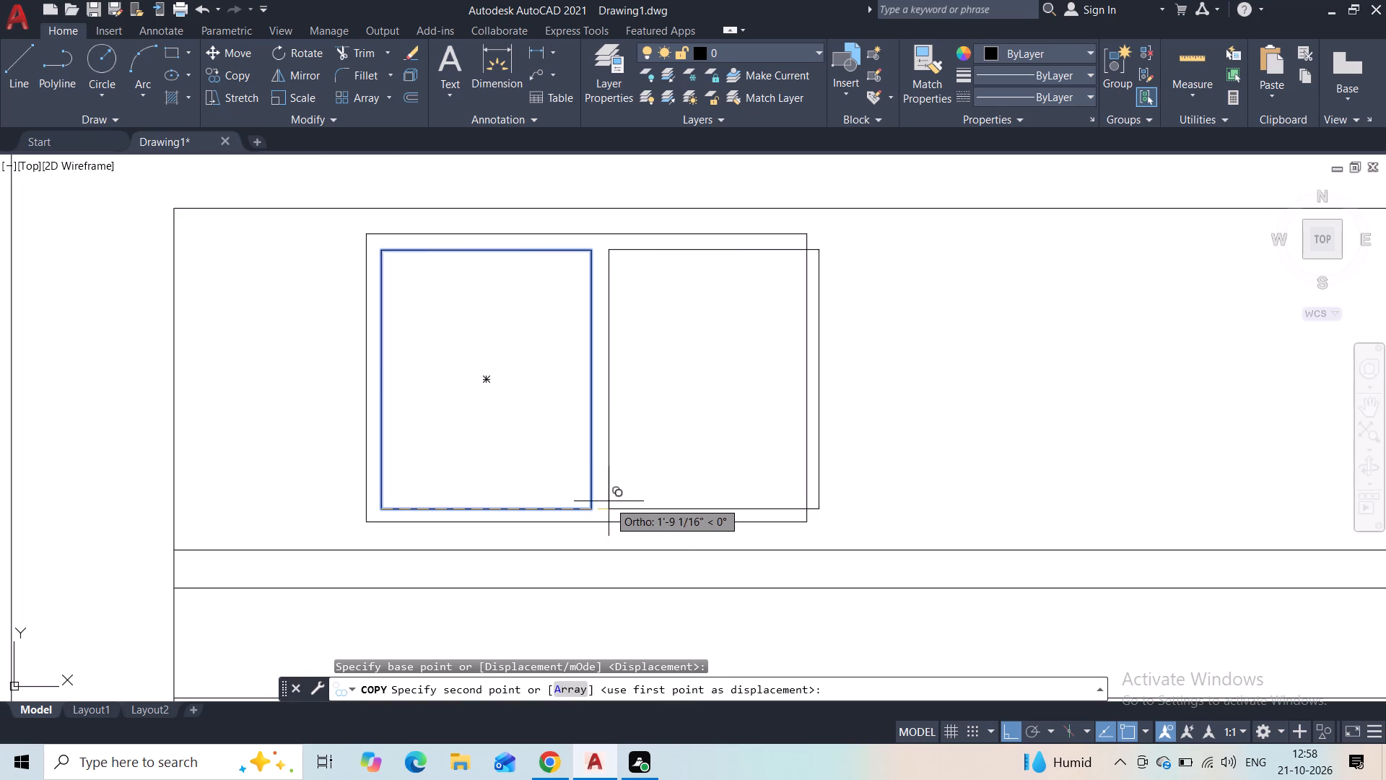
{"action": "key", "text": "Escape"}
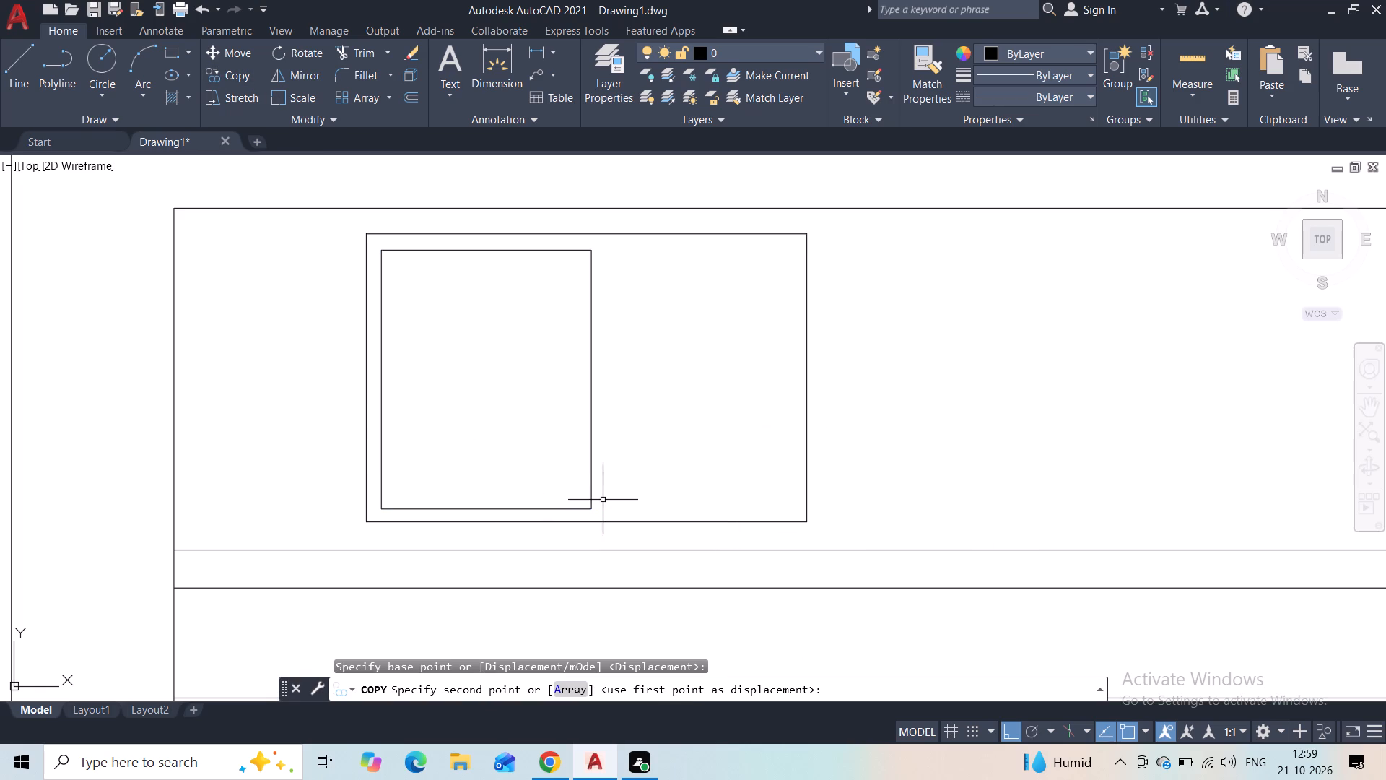
Widen the upstairs window frame by stretching its right edge outward about 2".
{"action": "left_click", "coordinate": [805, 331]}
{"action": "left_click", "coordinate": [809, 378]}
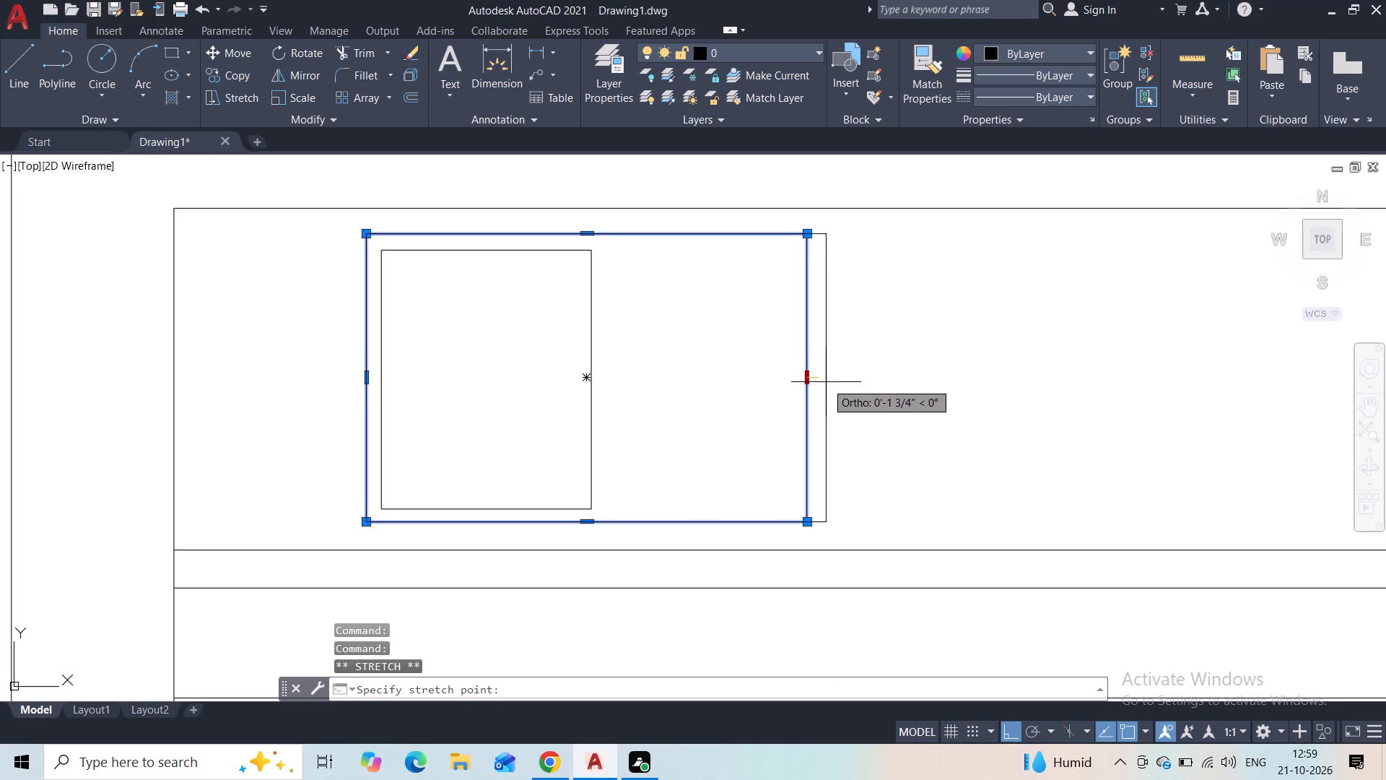
{"action": "left_click", "coordinate": [829, 383]}
{"action": "key", "text": "Escape"}
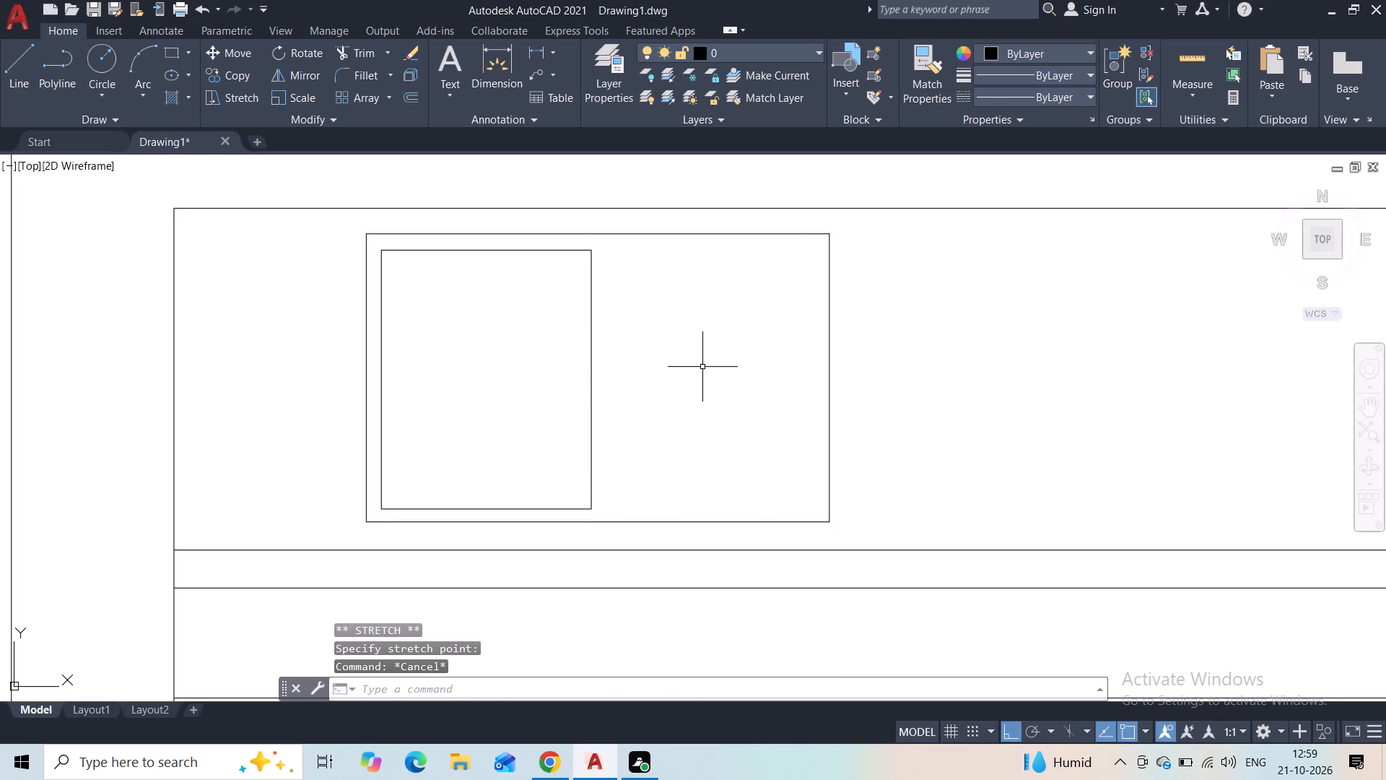
Copy the left pane about 1'-9" straight to the right to form the window's second pane.
{"action": "left_click", "coordinate": [694, 361]}
{"action": "left_click", "coordinate": [549, 372]}
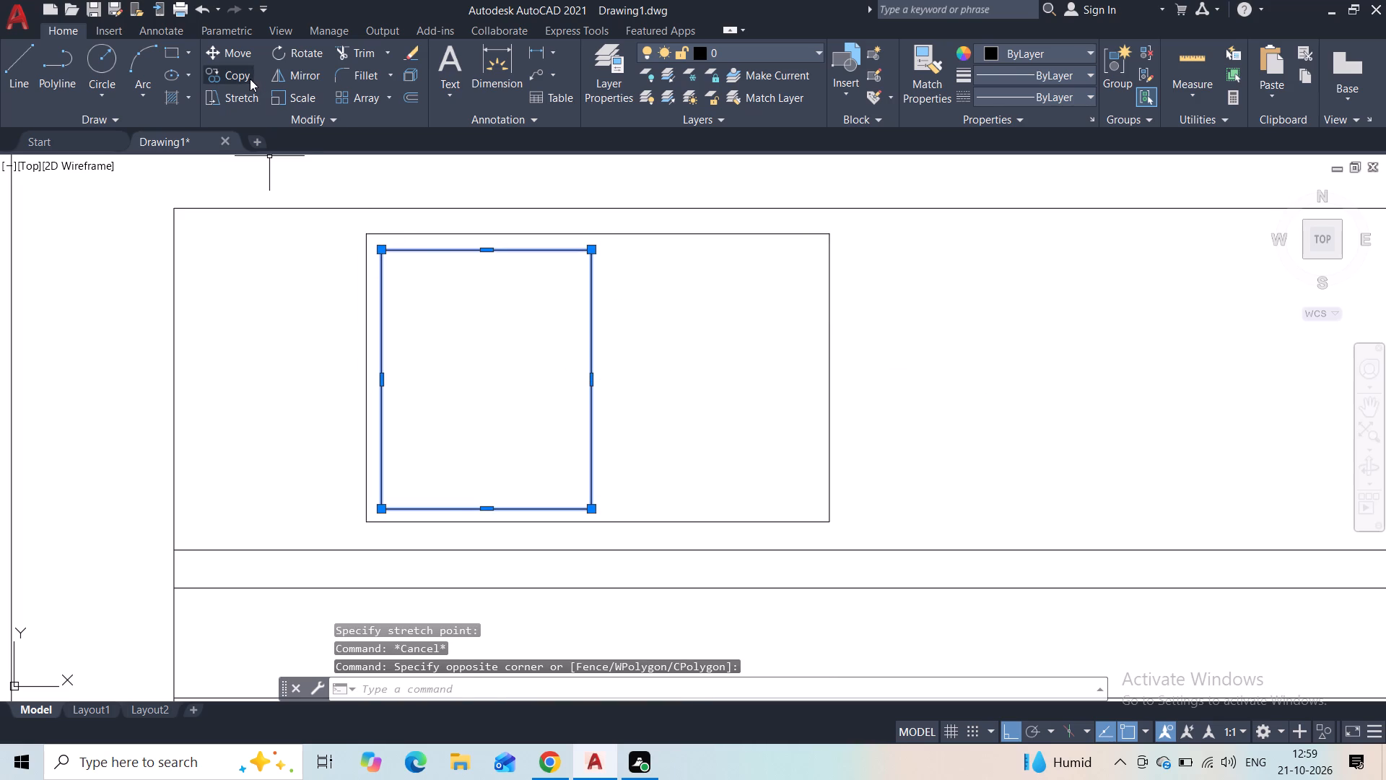
{"action": "left_click", "coordinate": [248, 77]}
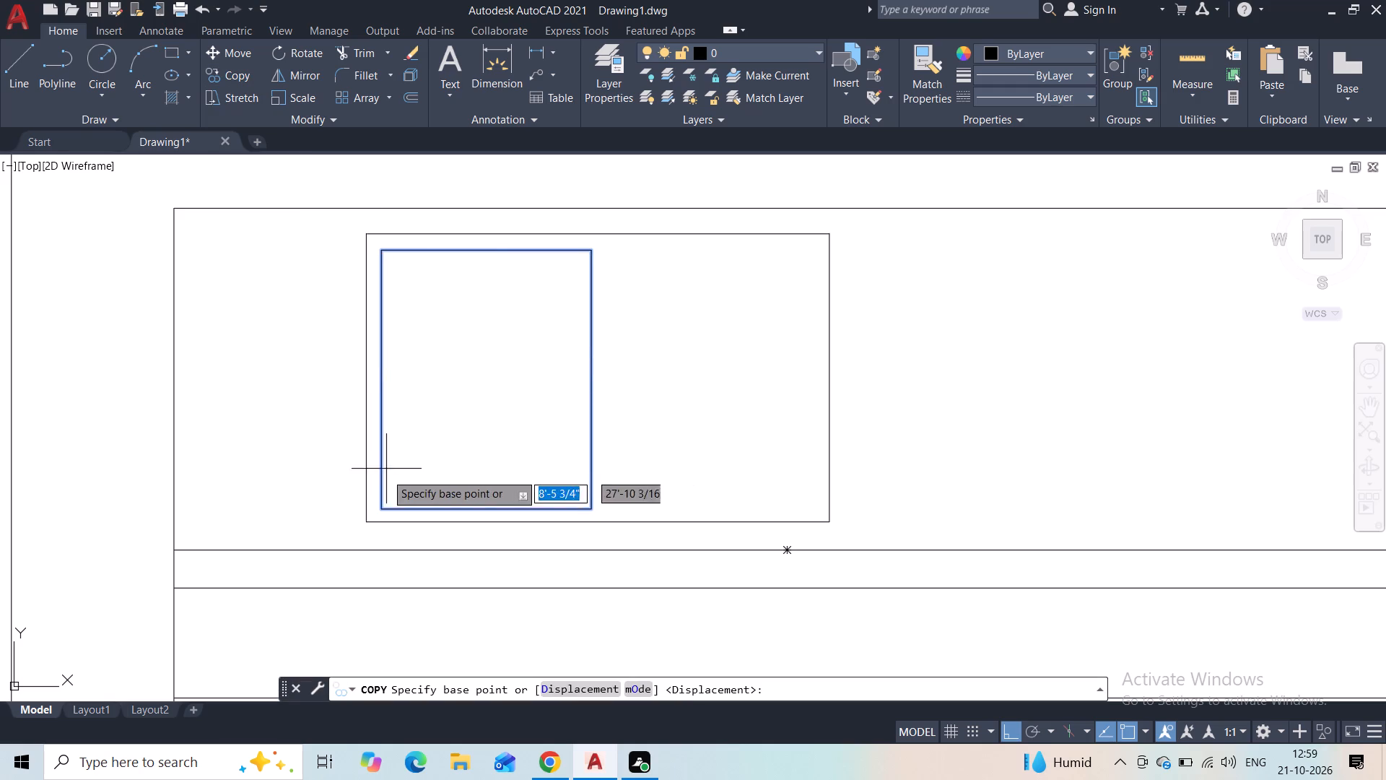
{"action": "left_click", "coordinate": [384, 505]}
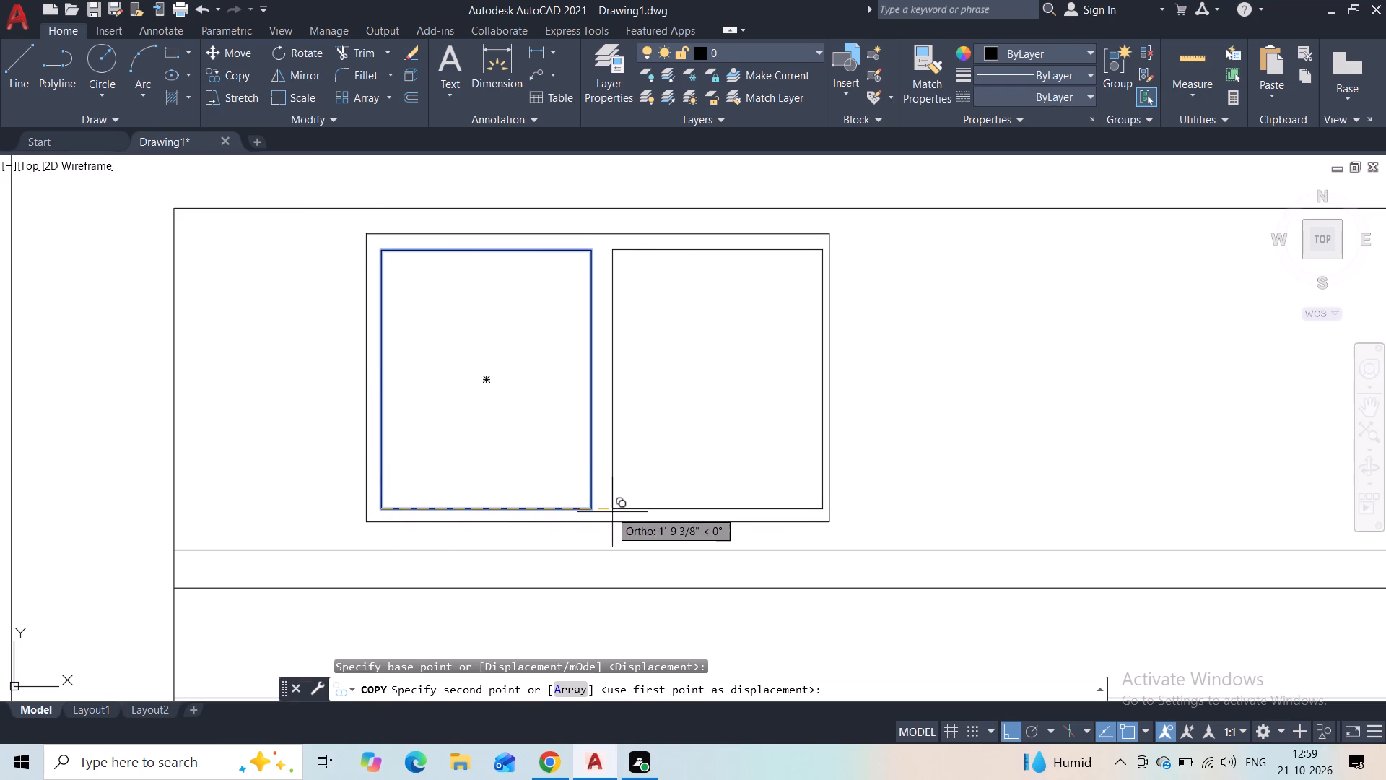
{"action": "left_click", "coordinate": [608, 510]}
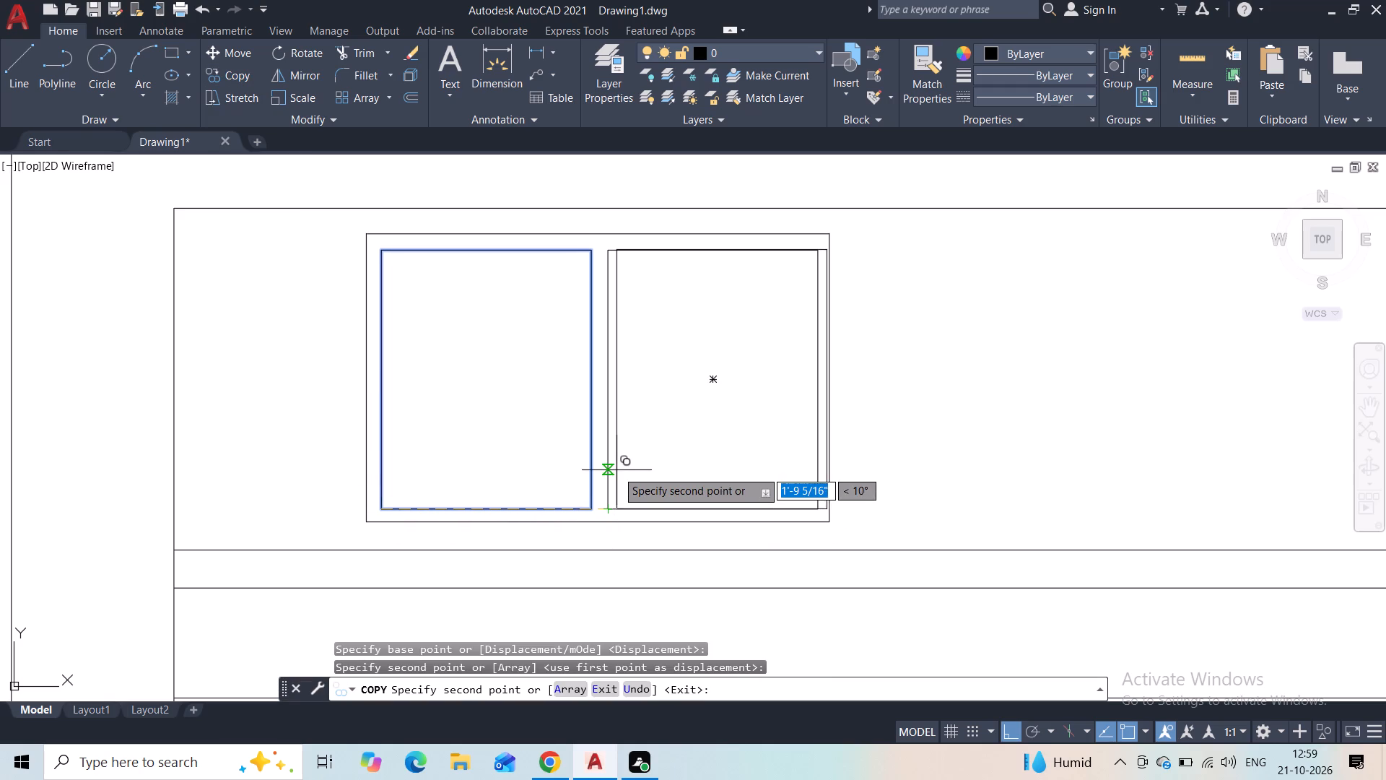
{"action": "key", "text": "Escape"}
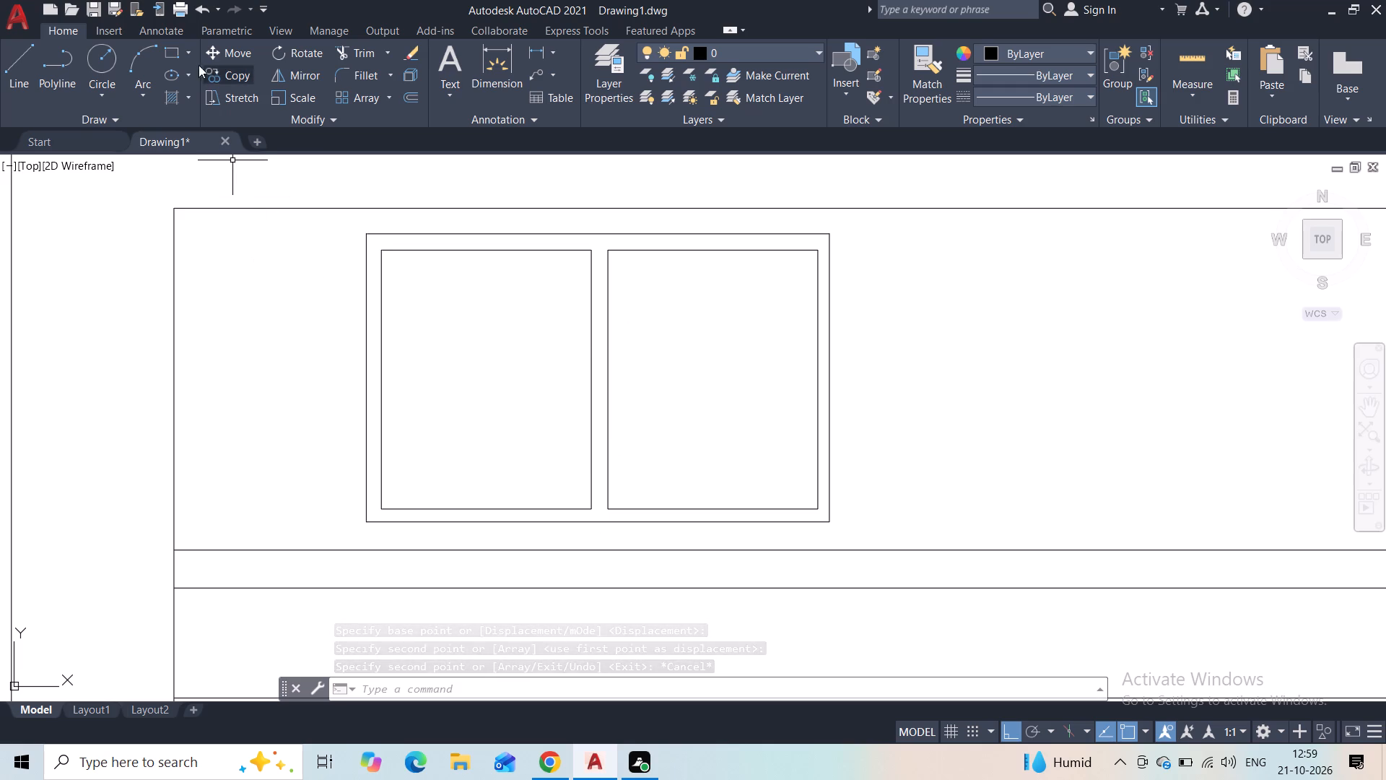
Draw a slim vertical handle rectangle about 7/8" by 6 1/8" near the left pane's inner edge, at mid-height.
{"action": "left_click", "coordinate": [175, 54]}
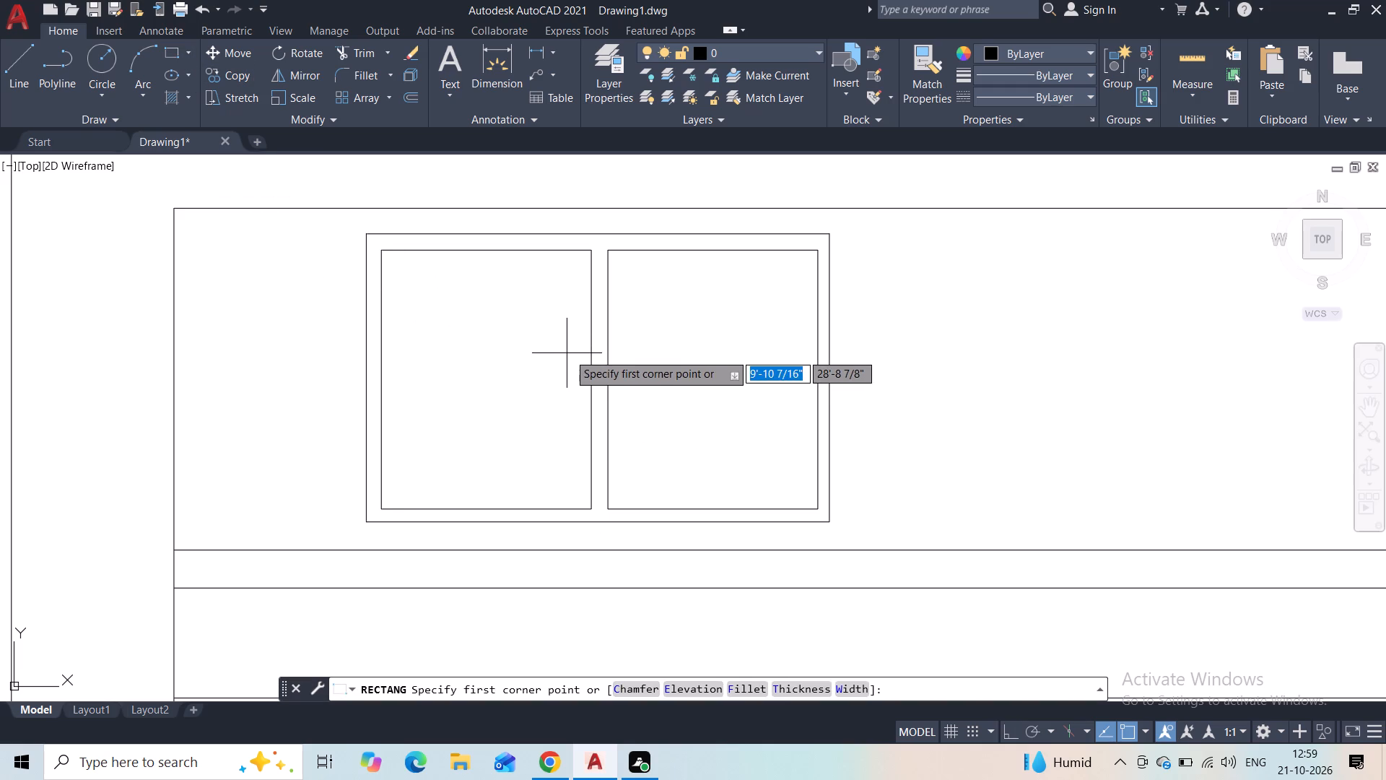
{"action": "left_click", "coordinate": [573, 351]}
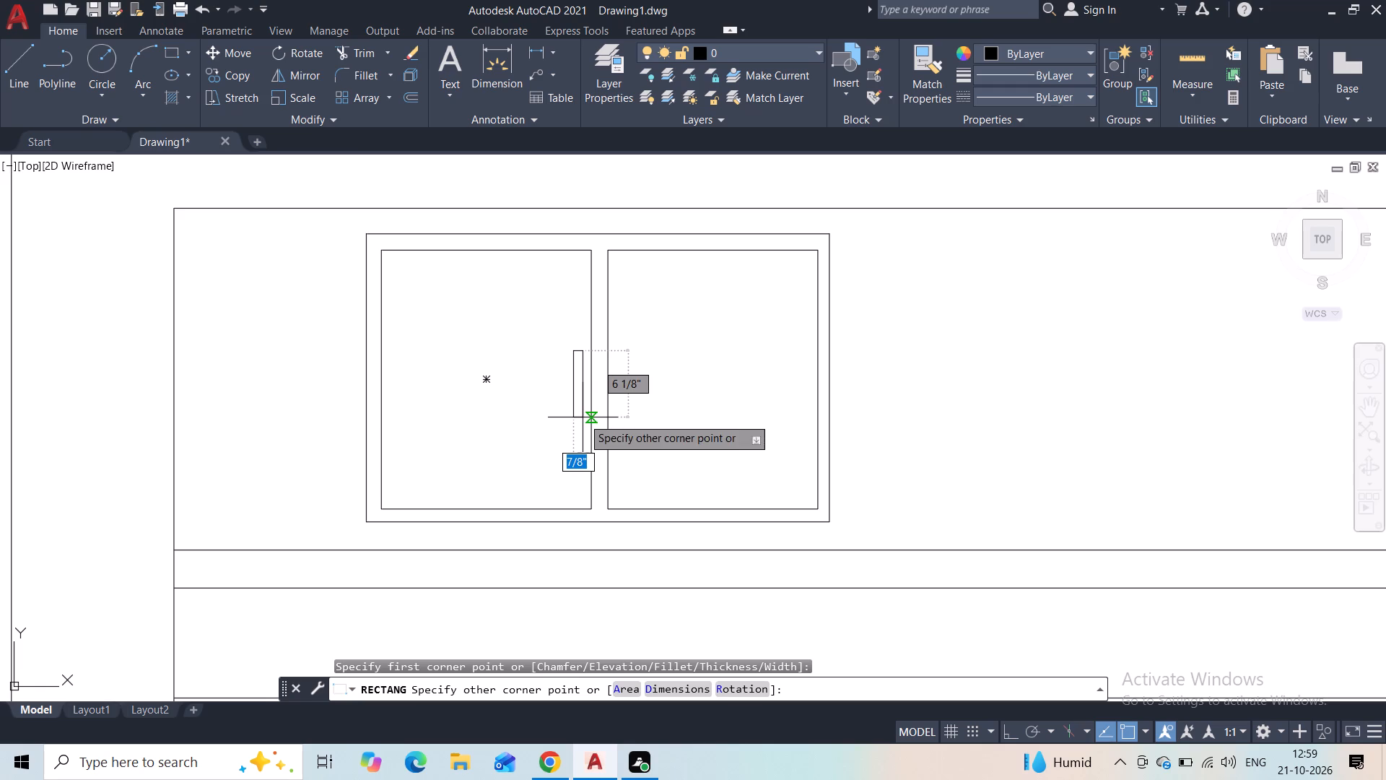
{"action": "left_click", "coordinate": [583, 417]}
Copy the handle about 4 3/16" straight to the right, onto the right pane's inner edge.
{"action": "left_click", "coordinate": [577, 344]}
{"action": "left_click", "coordinate": [569, 378]}
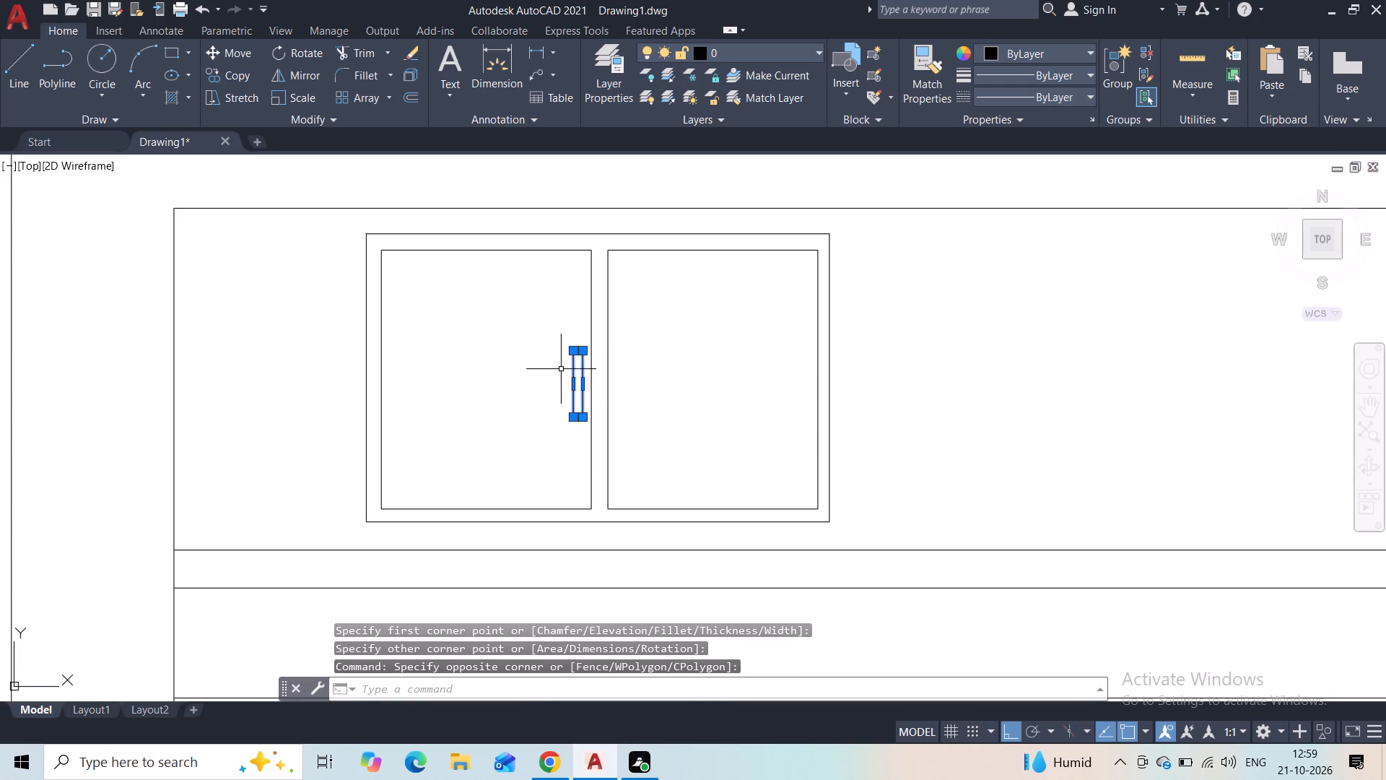
{"action": "left_click", "coordinate": [243, 80]}
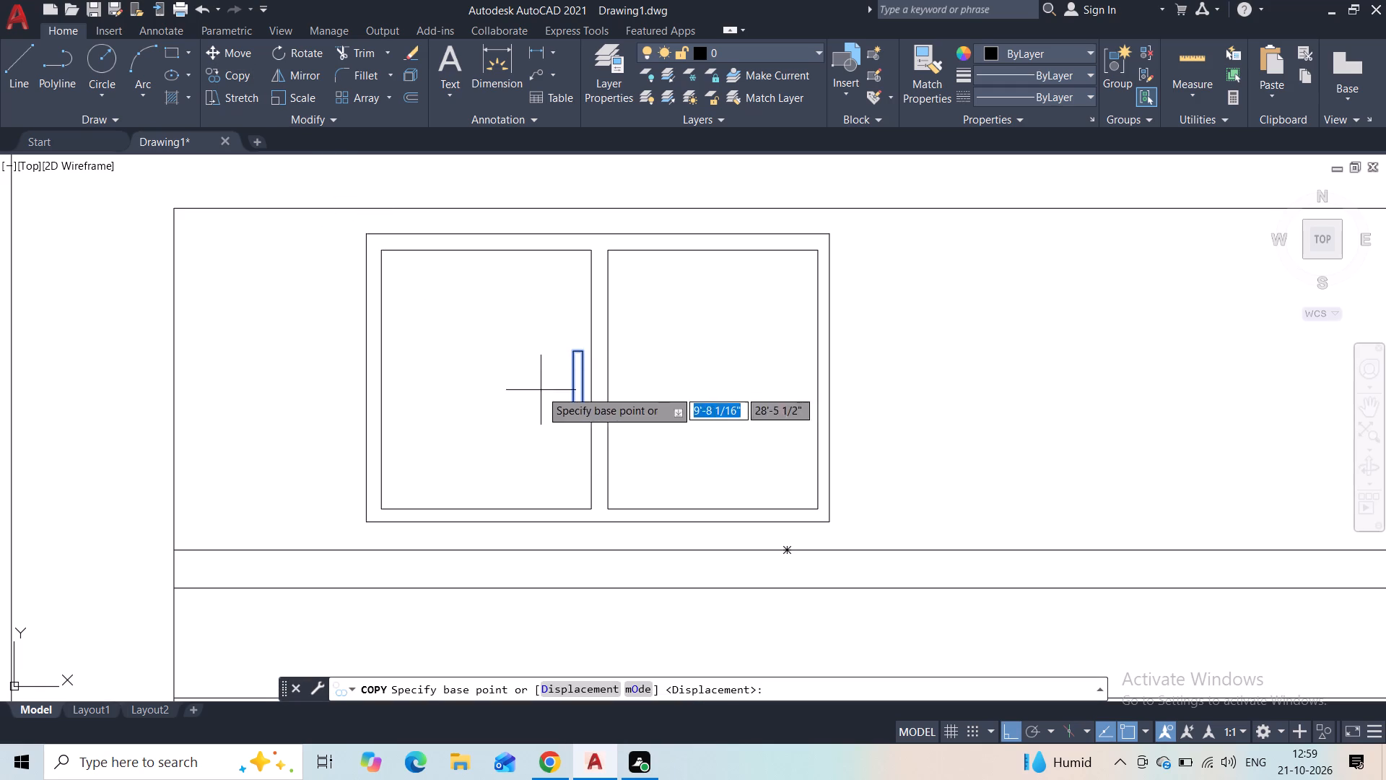
{"action": "left_click", "coordinate": [575, 417]}
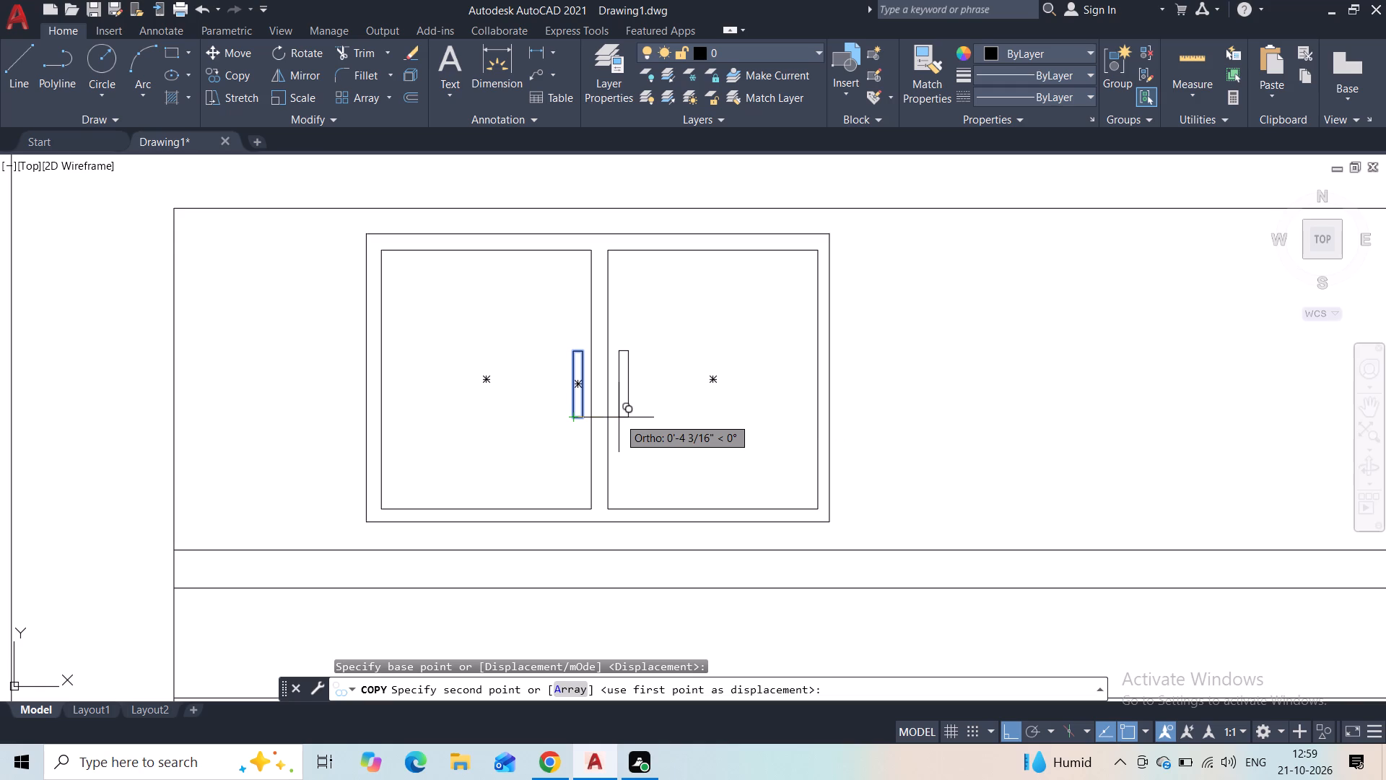
{"action": "left_click", "coordinate": [619, 417]}
{"action": "key", "text": "Escape"}
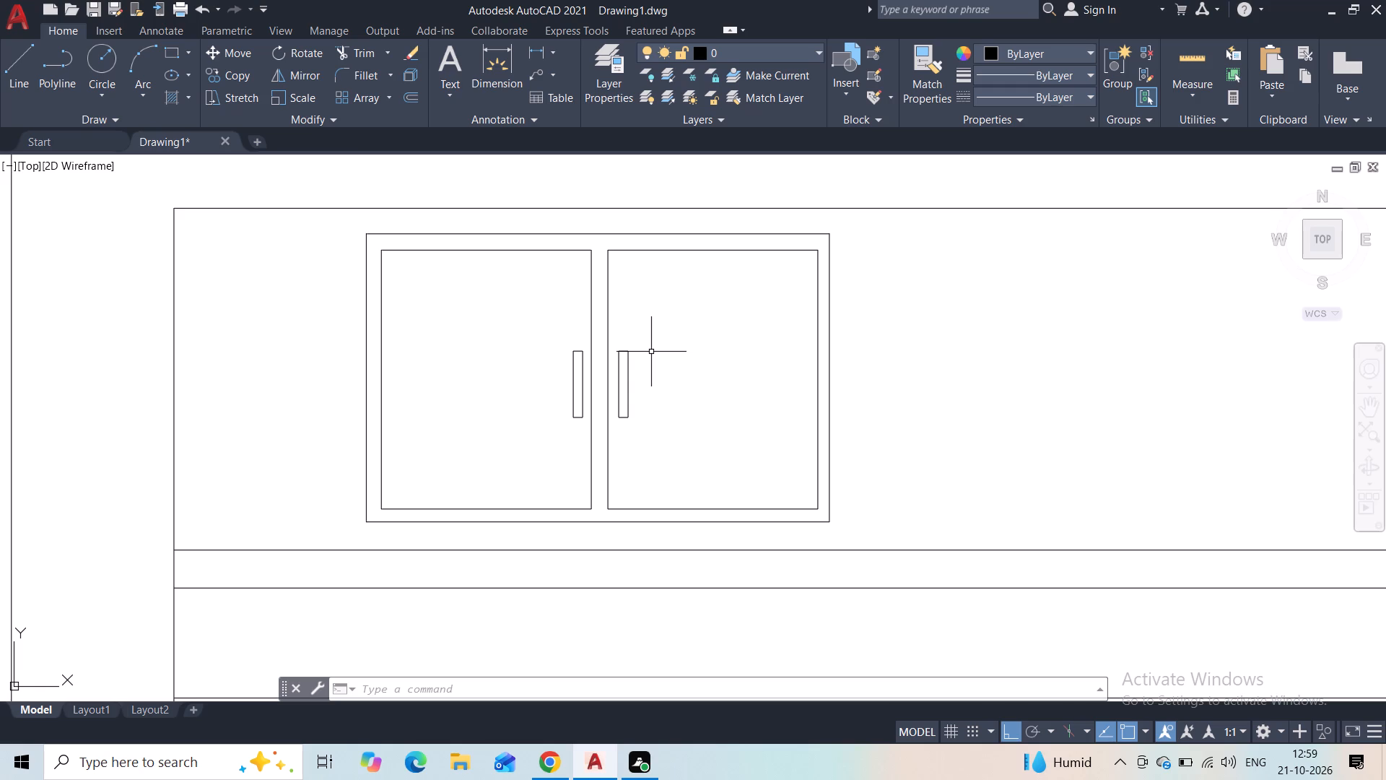
Draw a vertical line about 5'-3 5/16" long from the upstairs panel's top edge to its bottom edge, just right of the window.
{"action": "scroll", "coordinate": [643, 345], "scroll_direction": "down", "scroll_amount": 3}
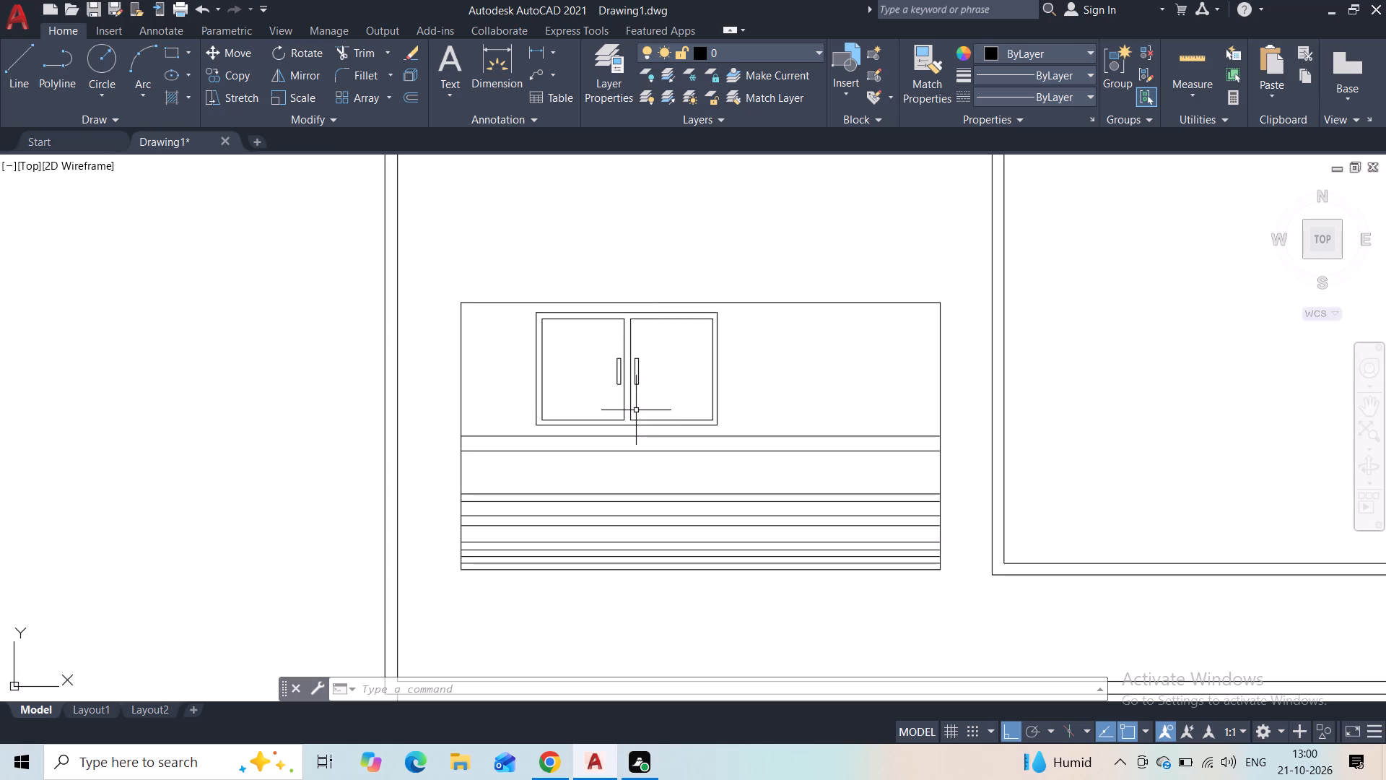
{"action": "left_click", "coordinate": [19, 76]}
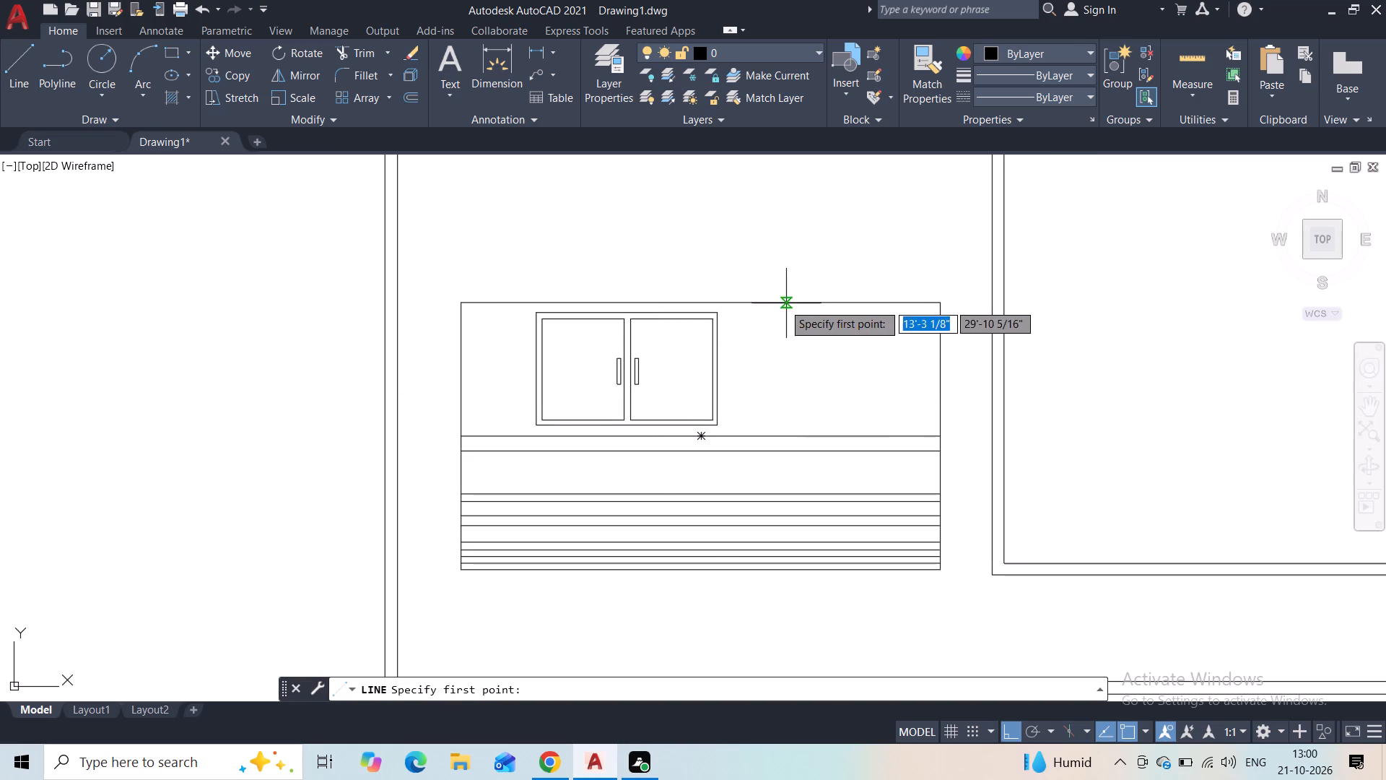
{"action": "left_click", "coordinate": [764, 305]}
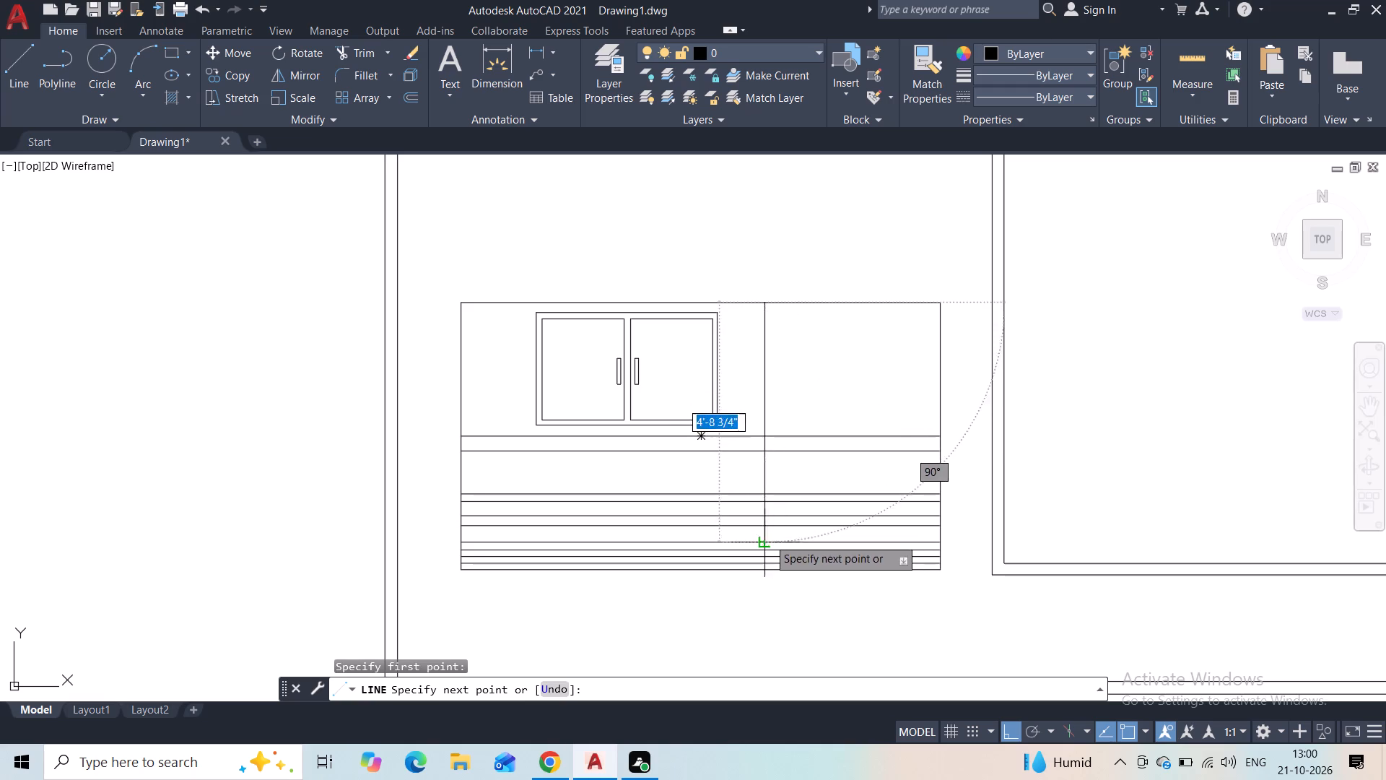
{"action": "middle_click_drag", "start_coordinate": [767, 537], "coordinate": [740, 361]}
{"action": "scroll", "coordinate": [740, 376], "scroll_direction": "up", "scroll_amount": 1}
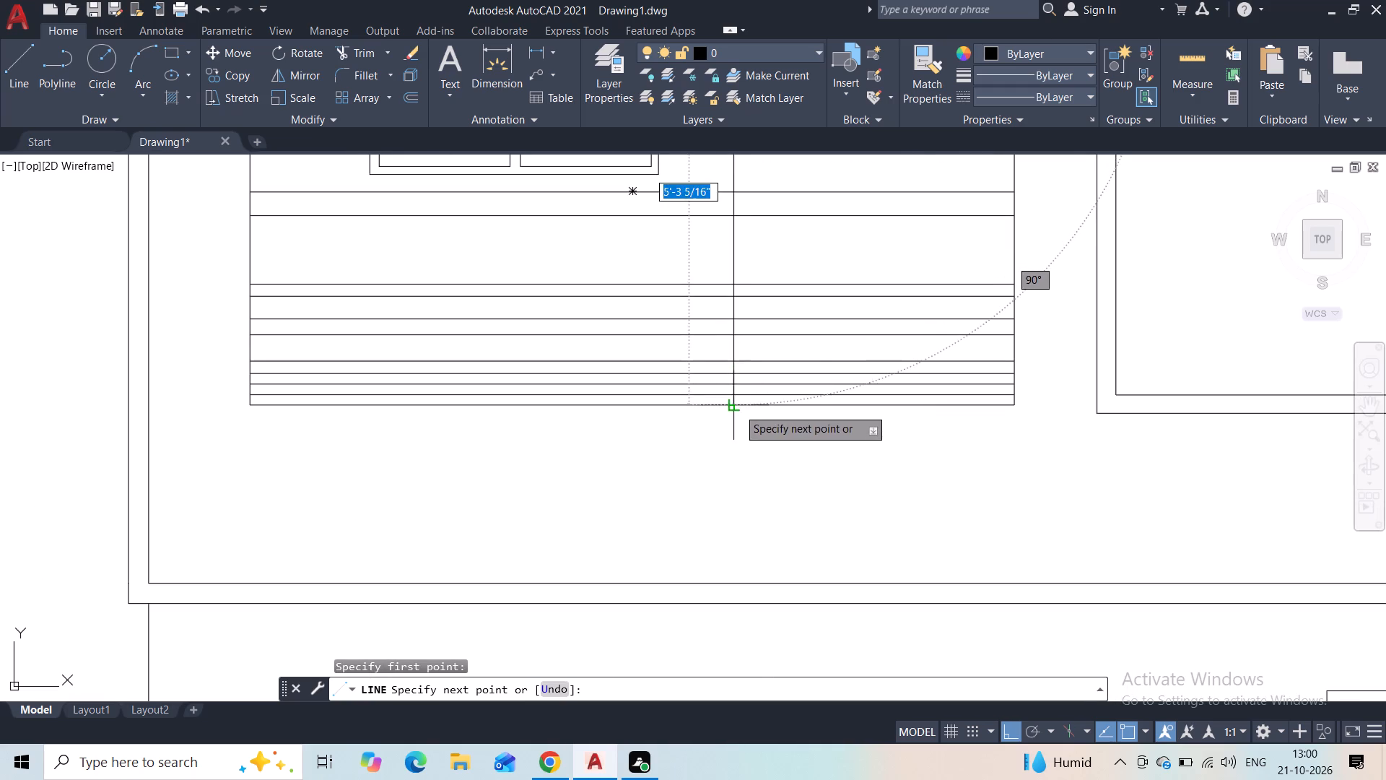
{"action": "left_click", "coordinate": [738, 408]}
{"action": "key", "text": "Escape"}
Offset the new vertical line 2" to the right.
{"action": "middle_click_drag", "start_coordinate": [758, 265], "coordinate": [675, 448]}
{"action": "scroll", "coordinate": [674, 442], "scroll_direction": "down", "scroll_amount": 1}
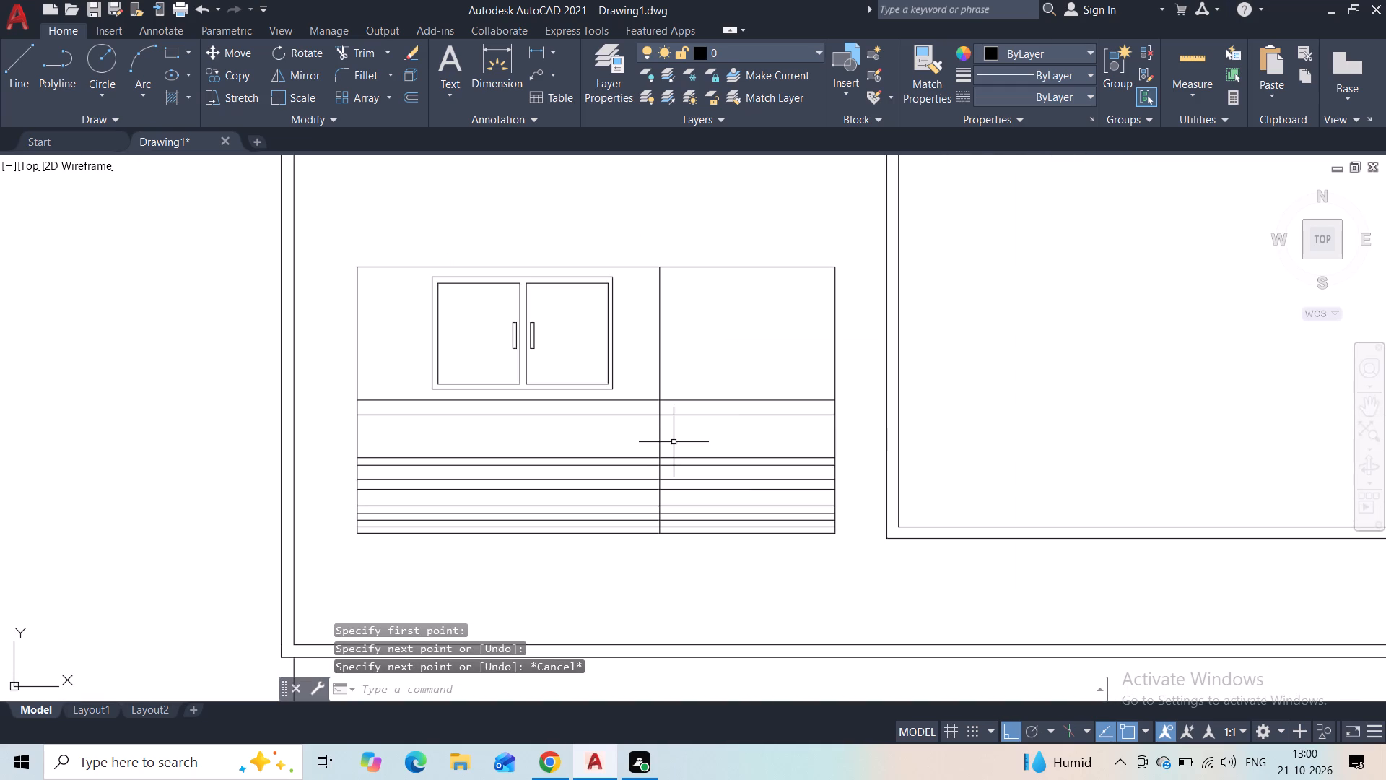
{"action": "left_click", "coordinate": [695, 316]}
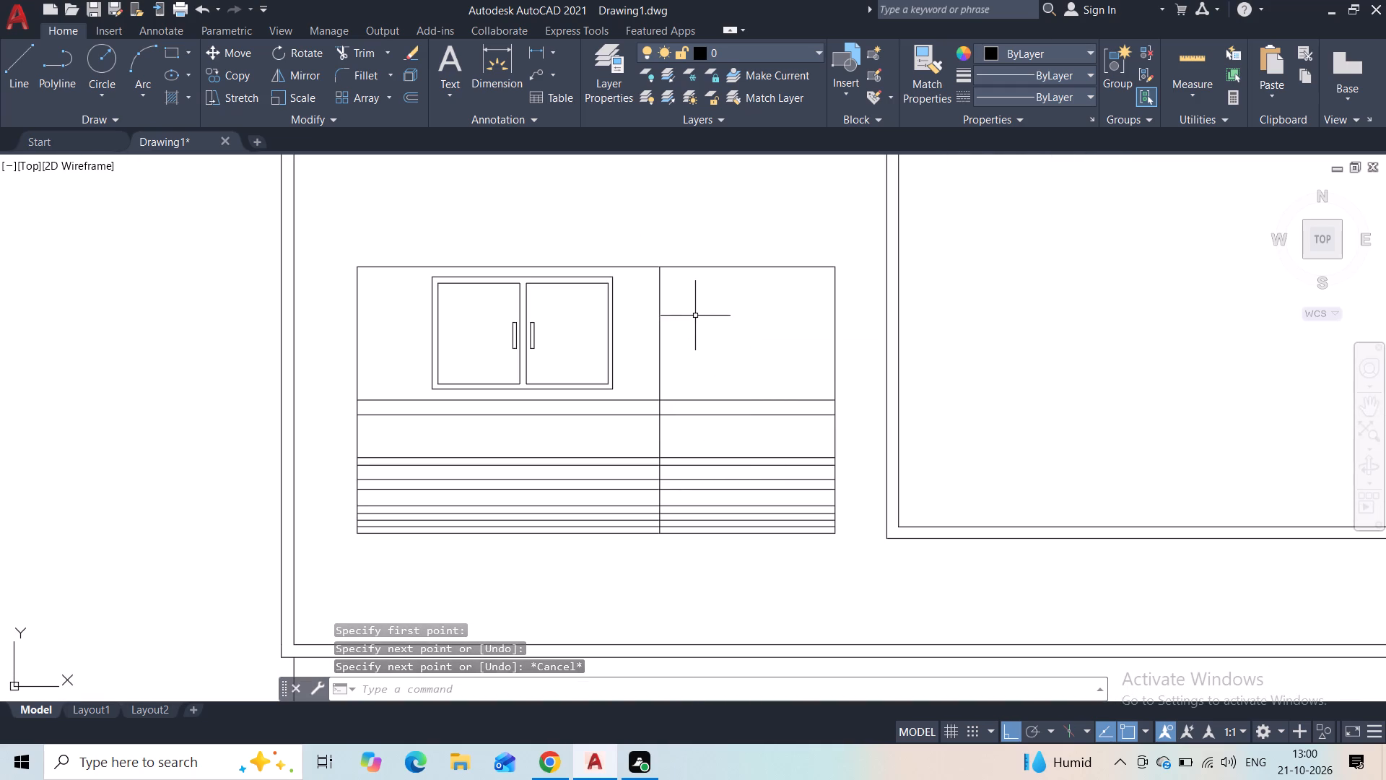
{"action": "left_click", "coordinate": [651, 342]}
{"action": "left_click", "coordinate": [406, 100]}
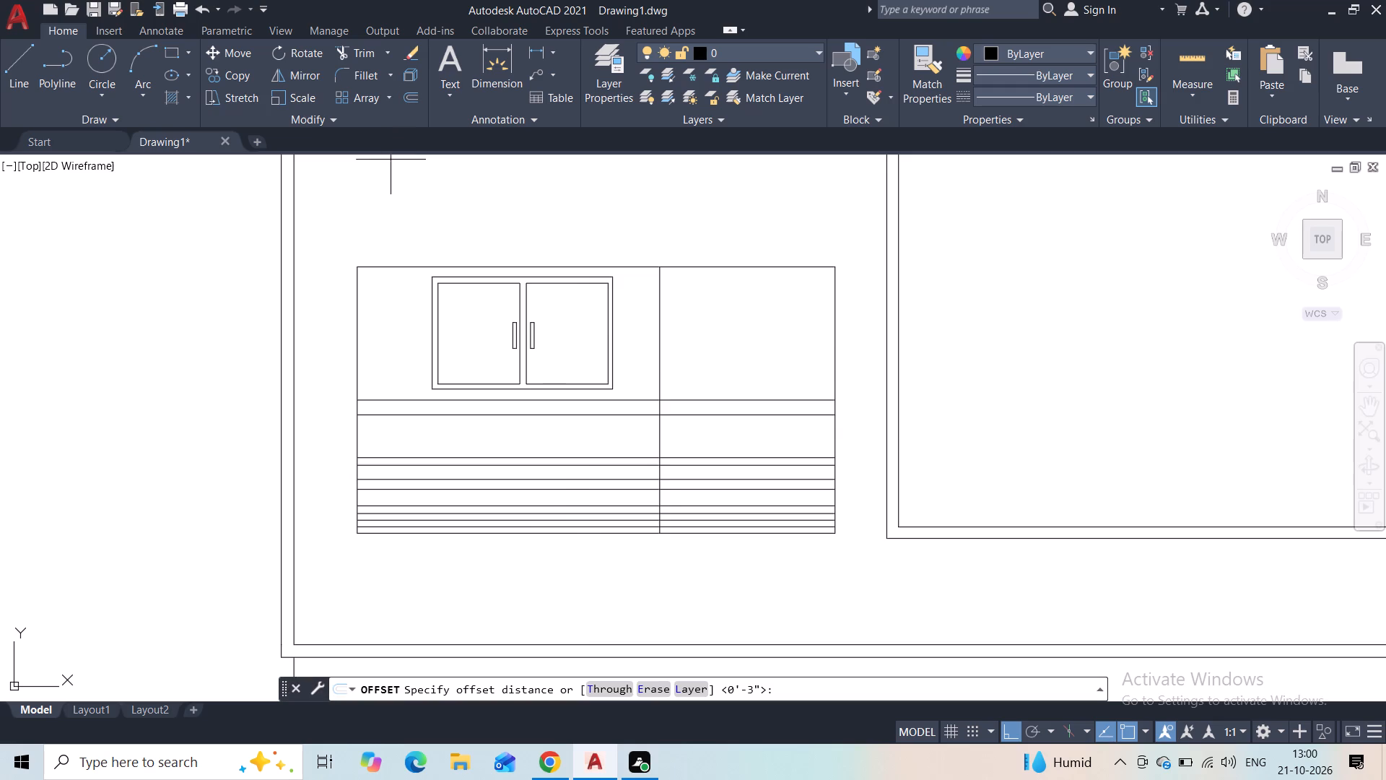
{"action": "key", "text": "2"}
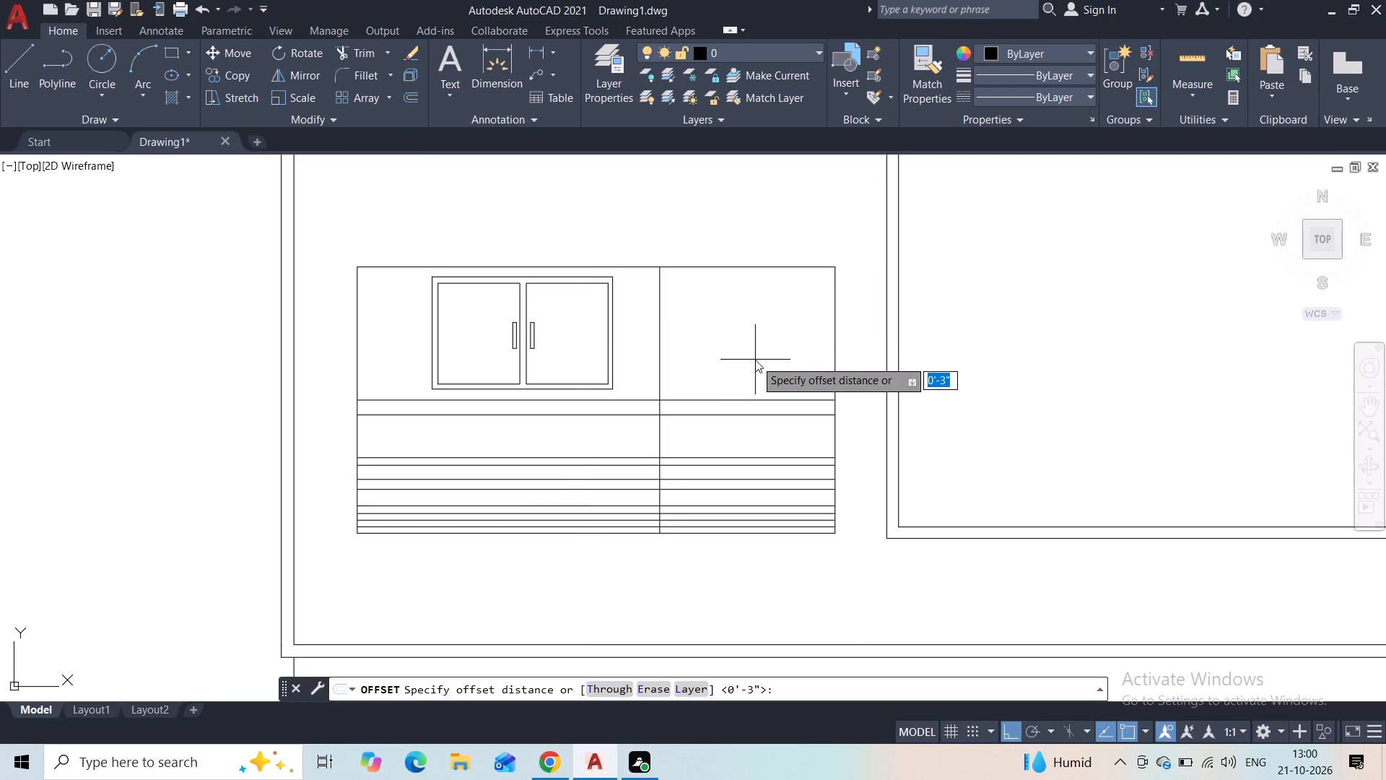
{"action": "key", "text": "shift+quotedbl"}
{"action": "key", "text": "Return"}
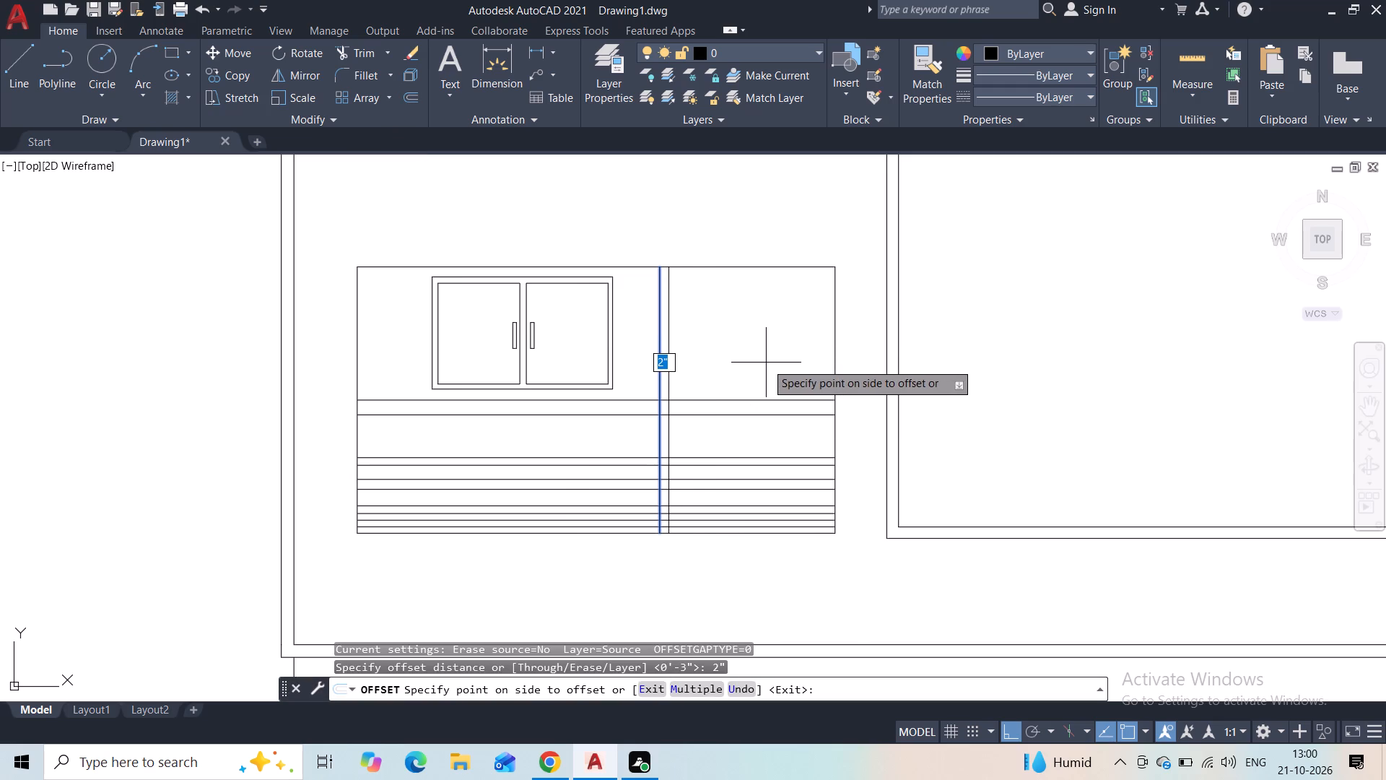
{"action": "left_click", "coordinate": [744, 363]}
{"action": "key", "text": "Escape"}
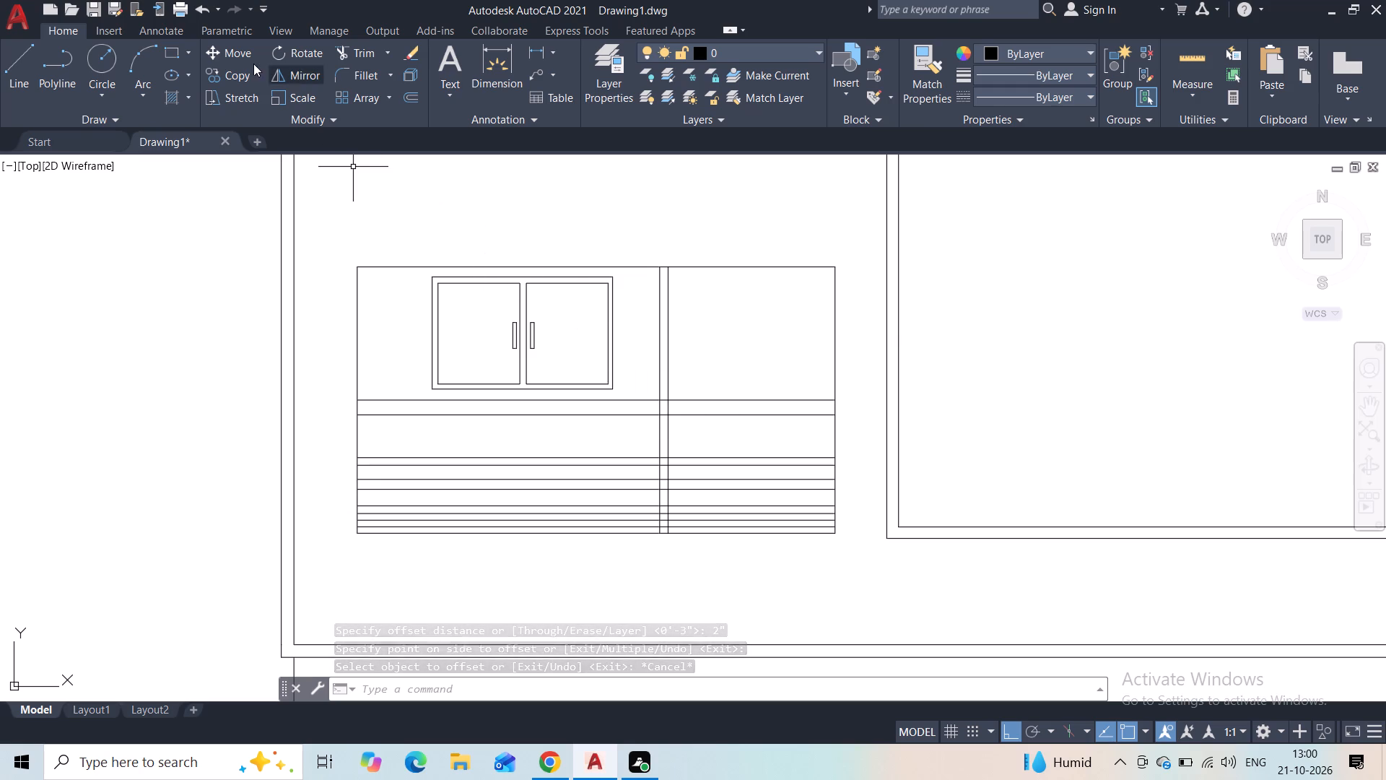
Draw a door rectangle about 2'-1 3/4" wide by 4'-11 3/16" high between the vertical line pair and the panel's right edge.
{"action": "left_click", "coordinate": [178, 51]}
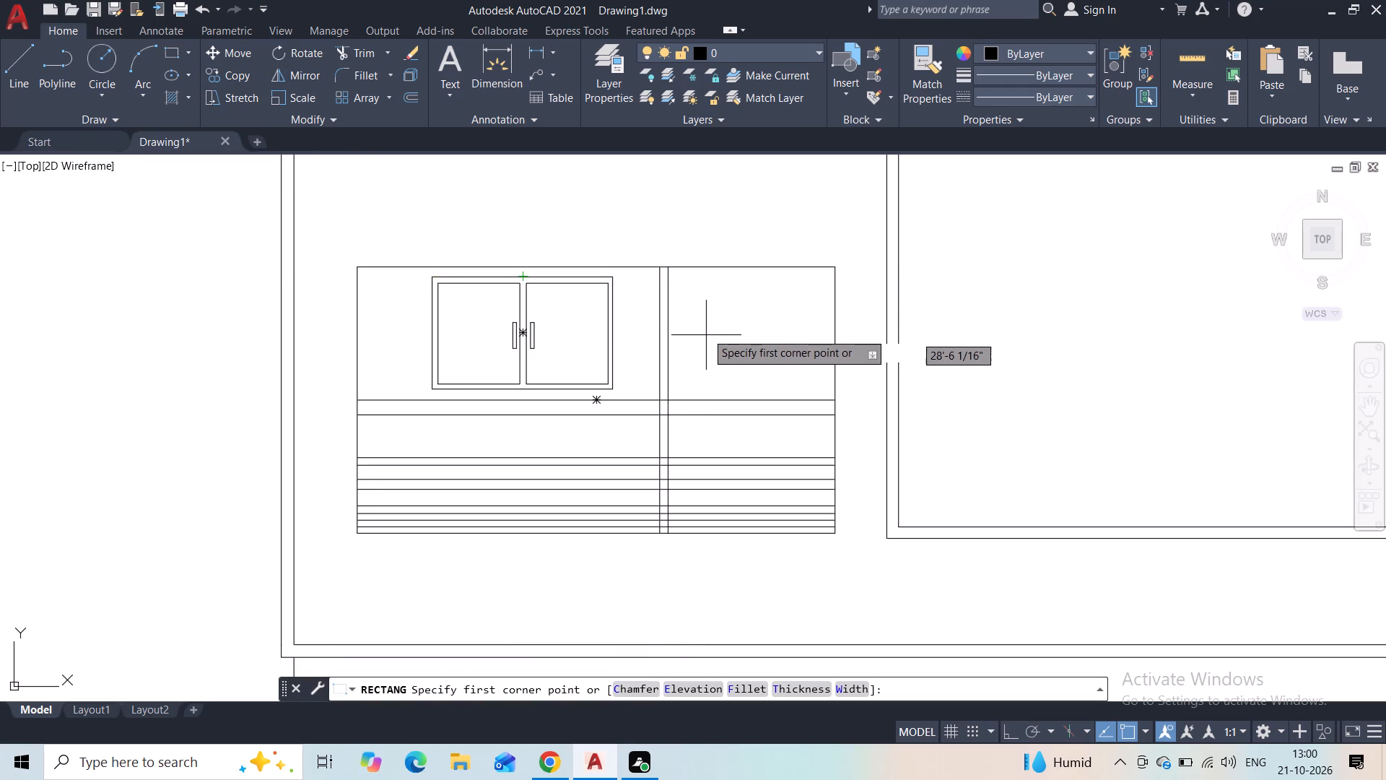
{"action": "left_click", "coordinate": [715, 285]}
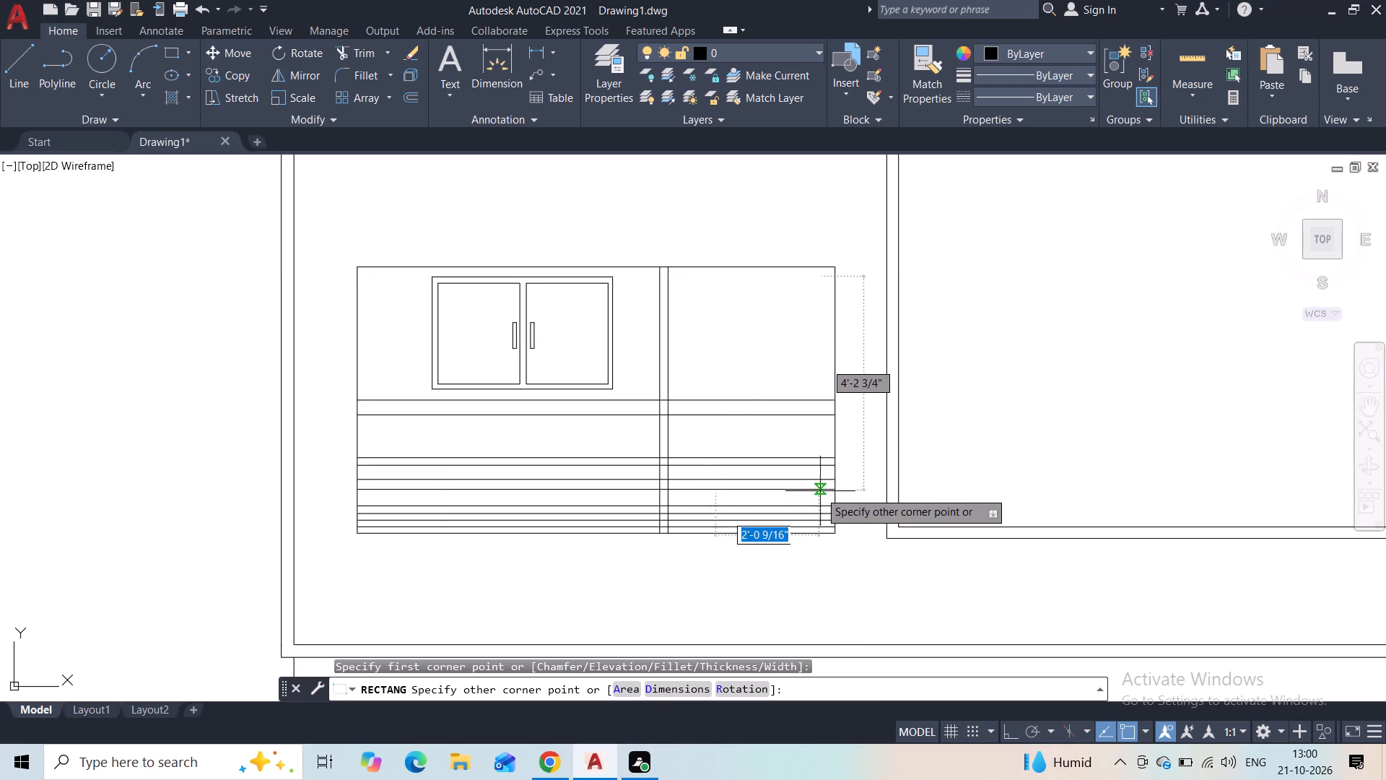
{"action": "scroll", "coordinate": [820, 493], "scroll_direction": "up", "scroll_amount": 1}
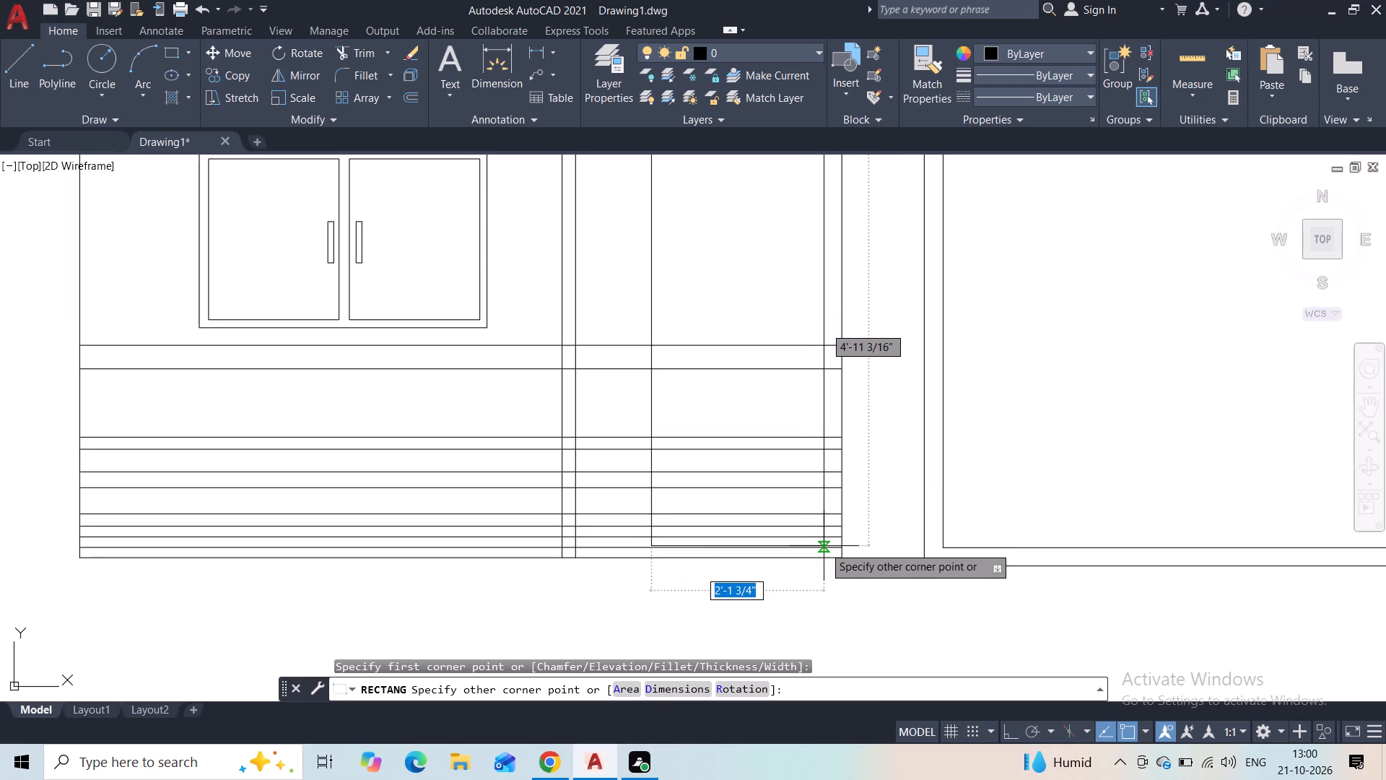
{"action": "left_click", "coordinate": [824, 547]}
Copy the pair of vertical lines about 6" straight to the right, closer to the door rectangle.
{"action": "middle_click_drag", "start_coordinate": [697, 320], "coordinate": [723, 438]}
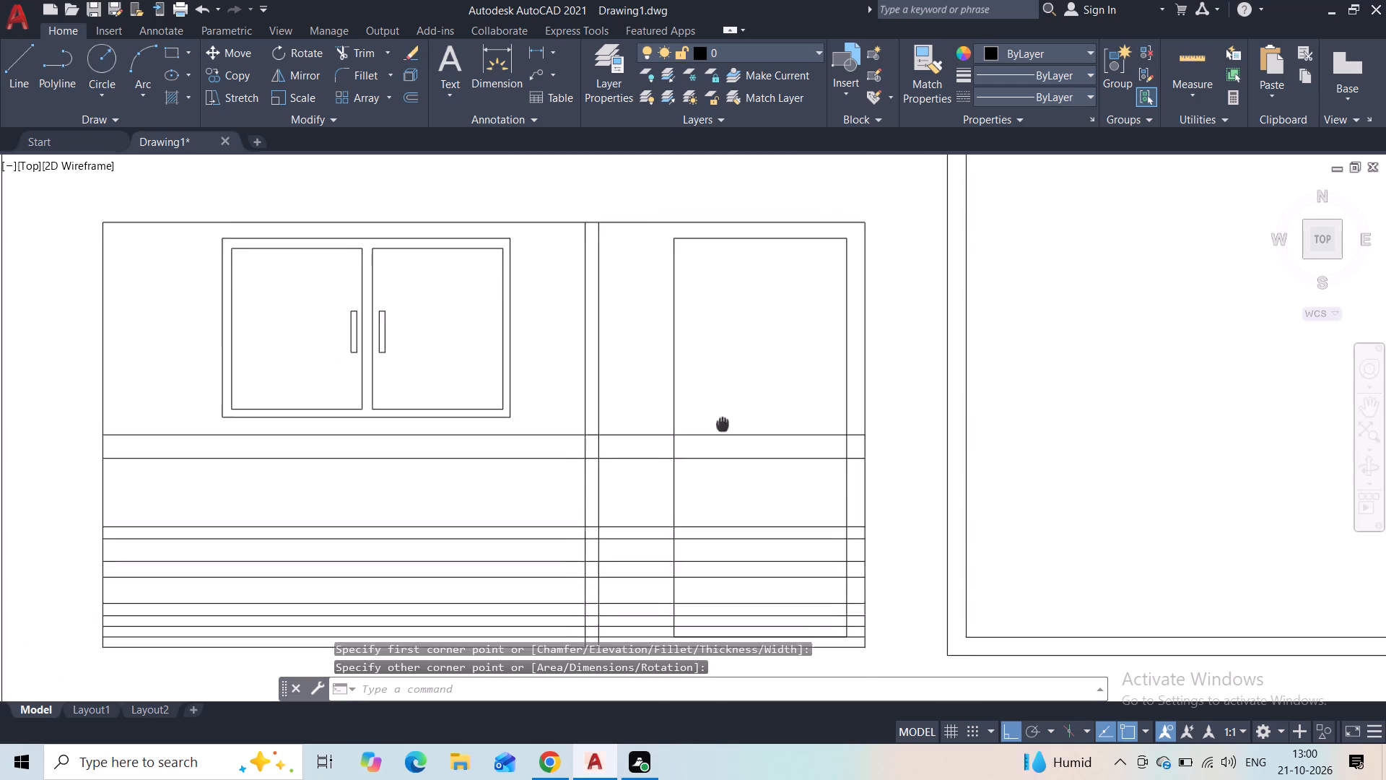
{"action": "middle_click_drag", "start_coordinate": [723, 438], "coordinate": [722, 443]}
{"action": "left_click", "coordinate": [624, 345]}
{"action": "left_click", "coordinate": [570, 372]}
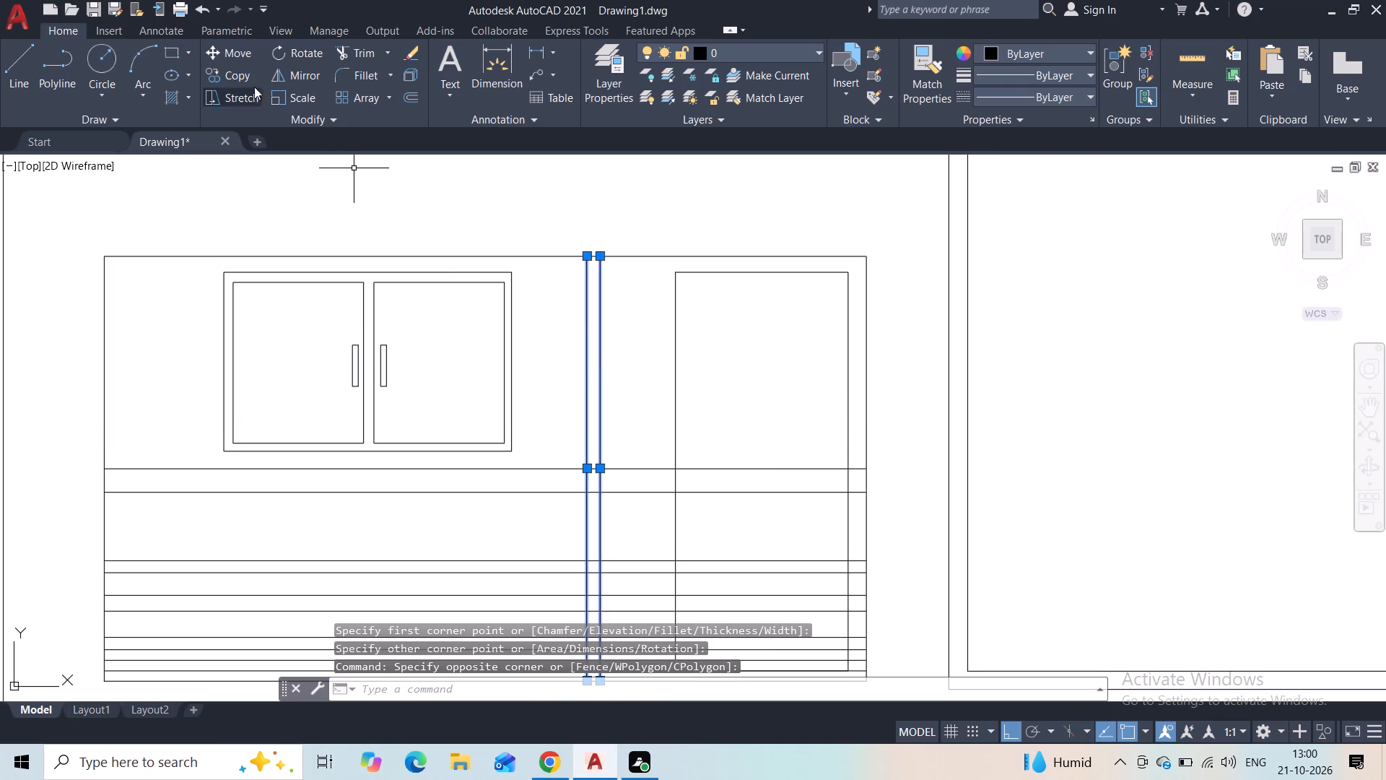
{"action": "left_click", "coordinate": [239, 77]}
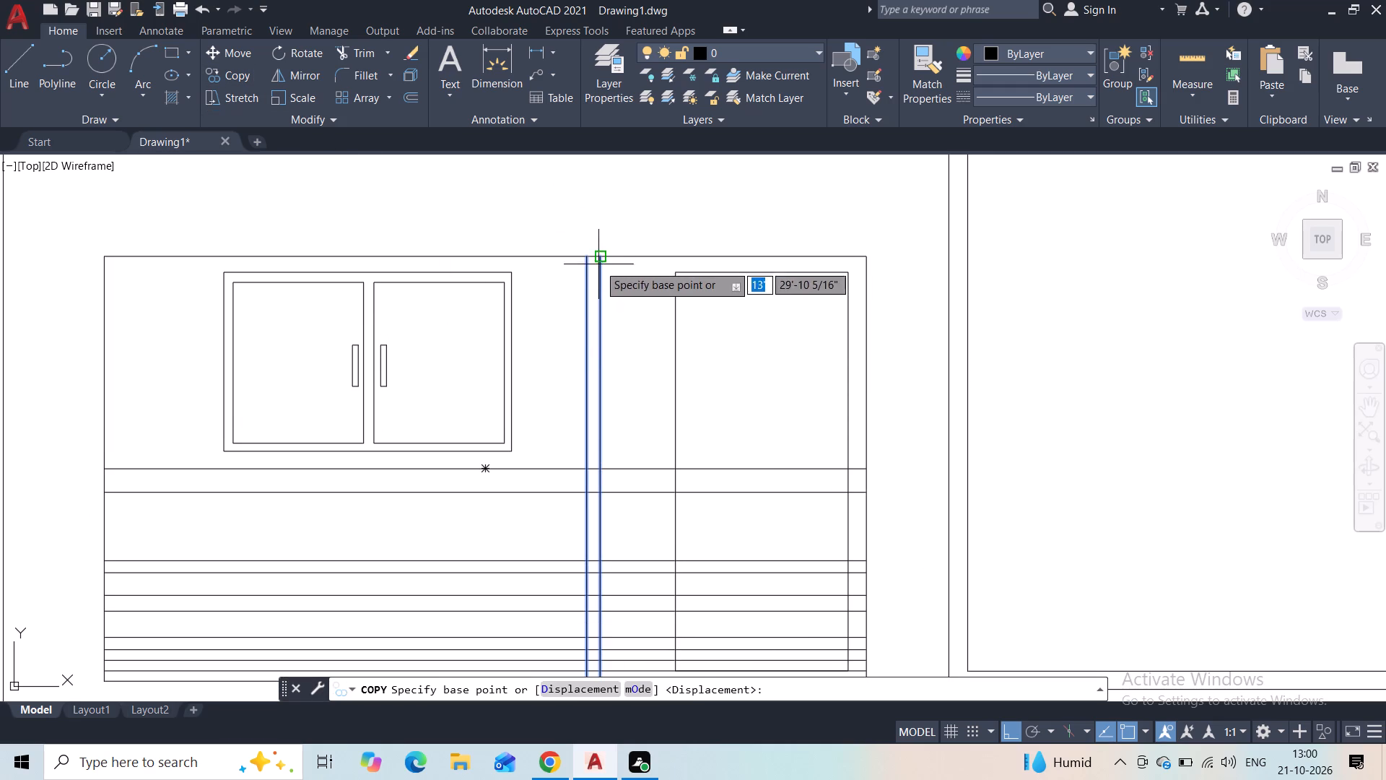
{"action": "left_click", "coordinate": [599, 264]}
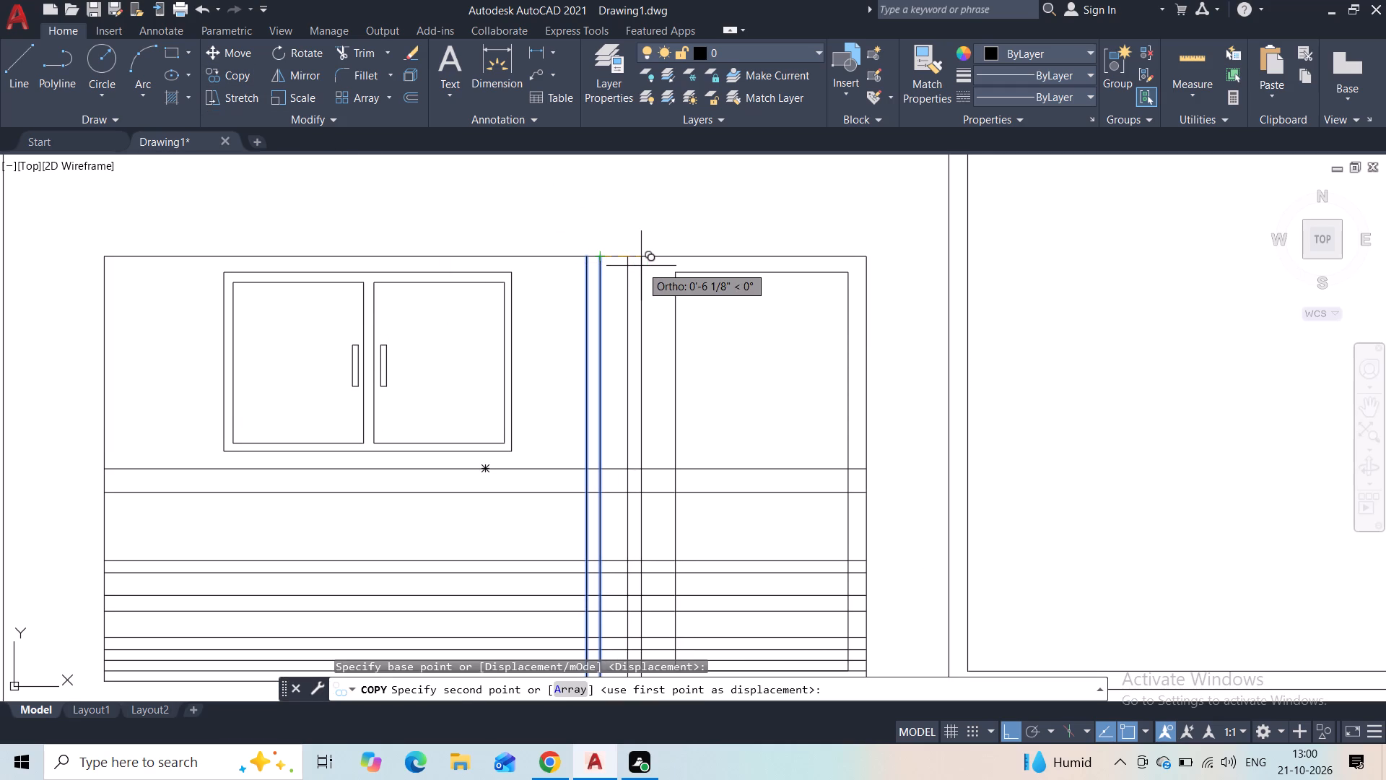
{"action": "left_click", "coordinate": [645, 268]}
{"action": "key", "text": "Escape"}
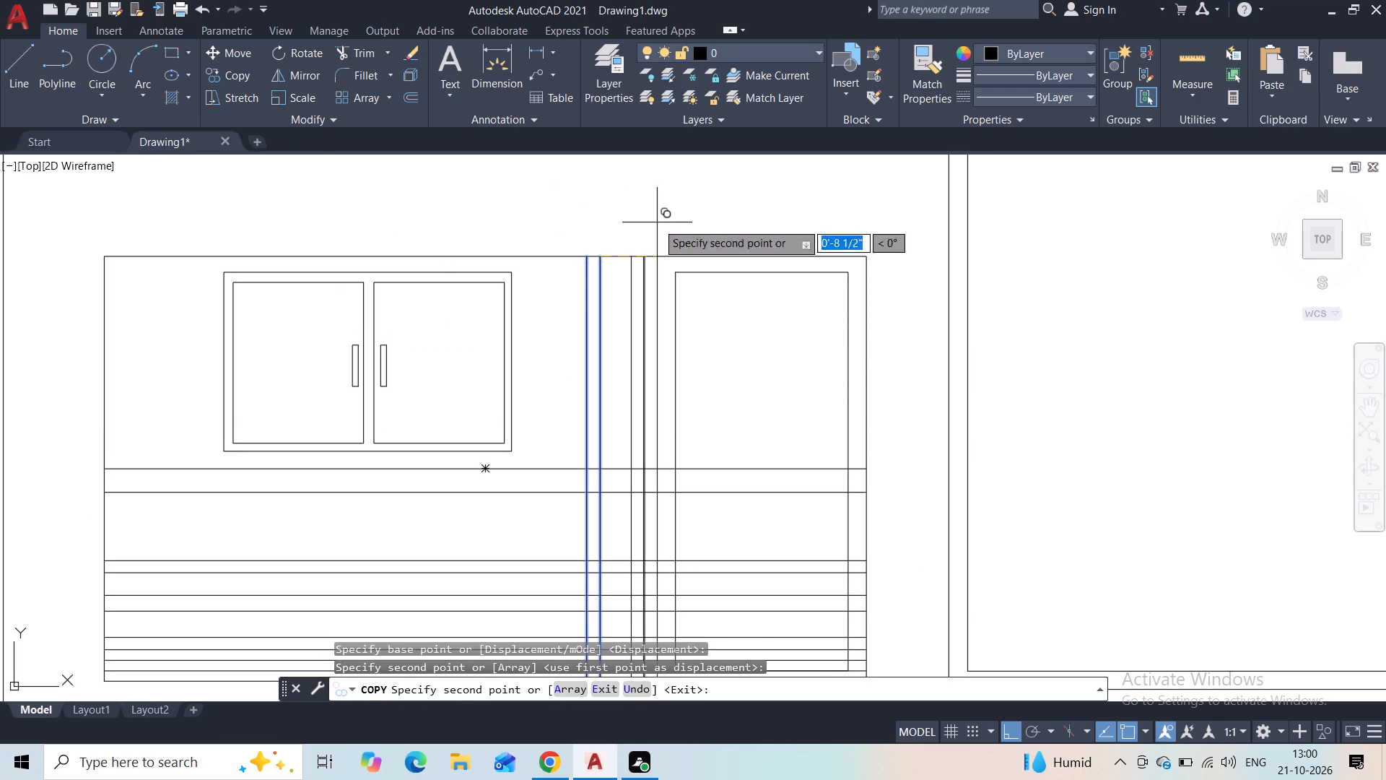
Delete the original pair of vertical lines nearer the window.
{"action": "left_click", "coordinate": [609, 288]}
{"action": "left_click", "coordinate": [573, 307]}
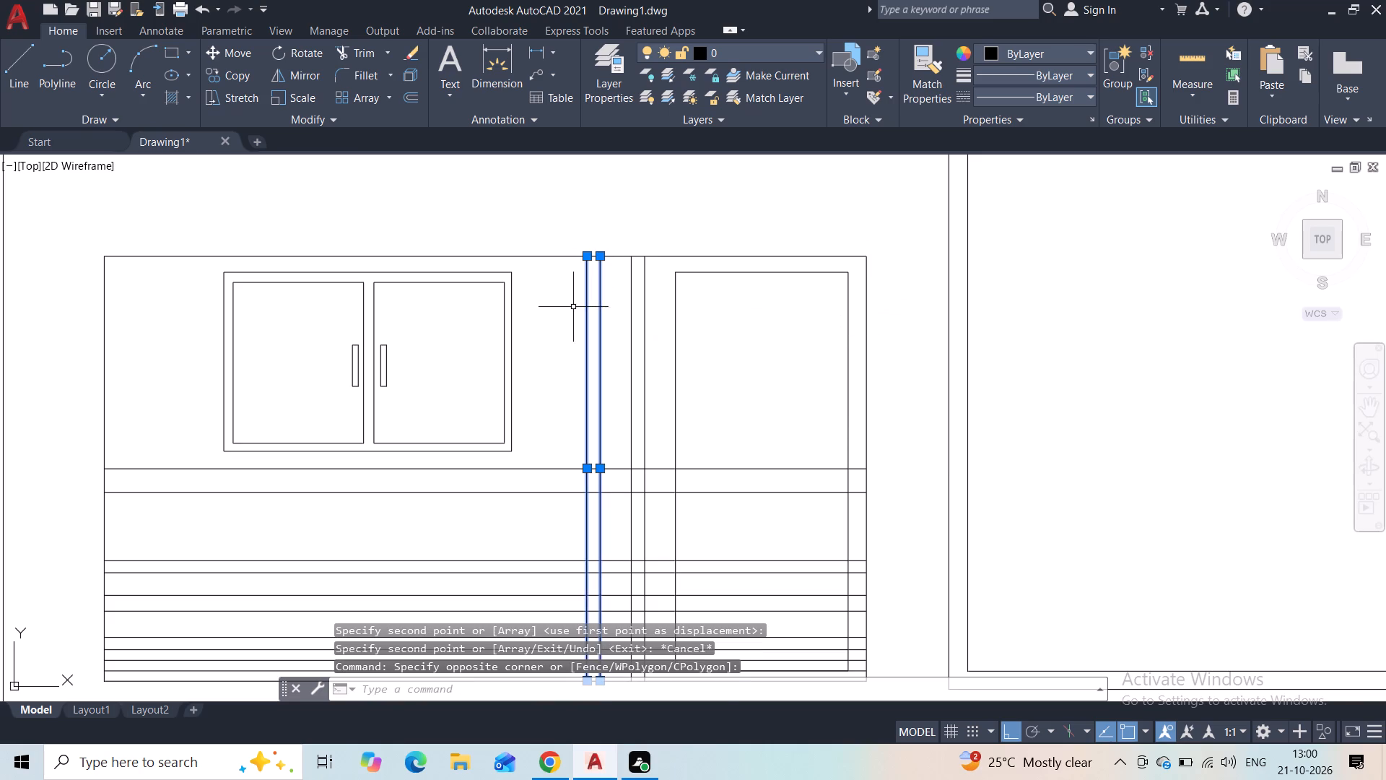
{"action": "key", "text": "Delete"}
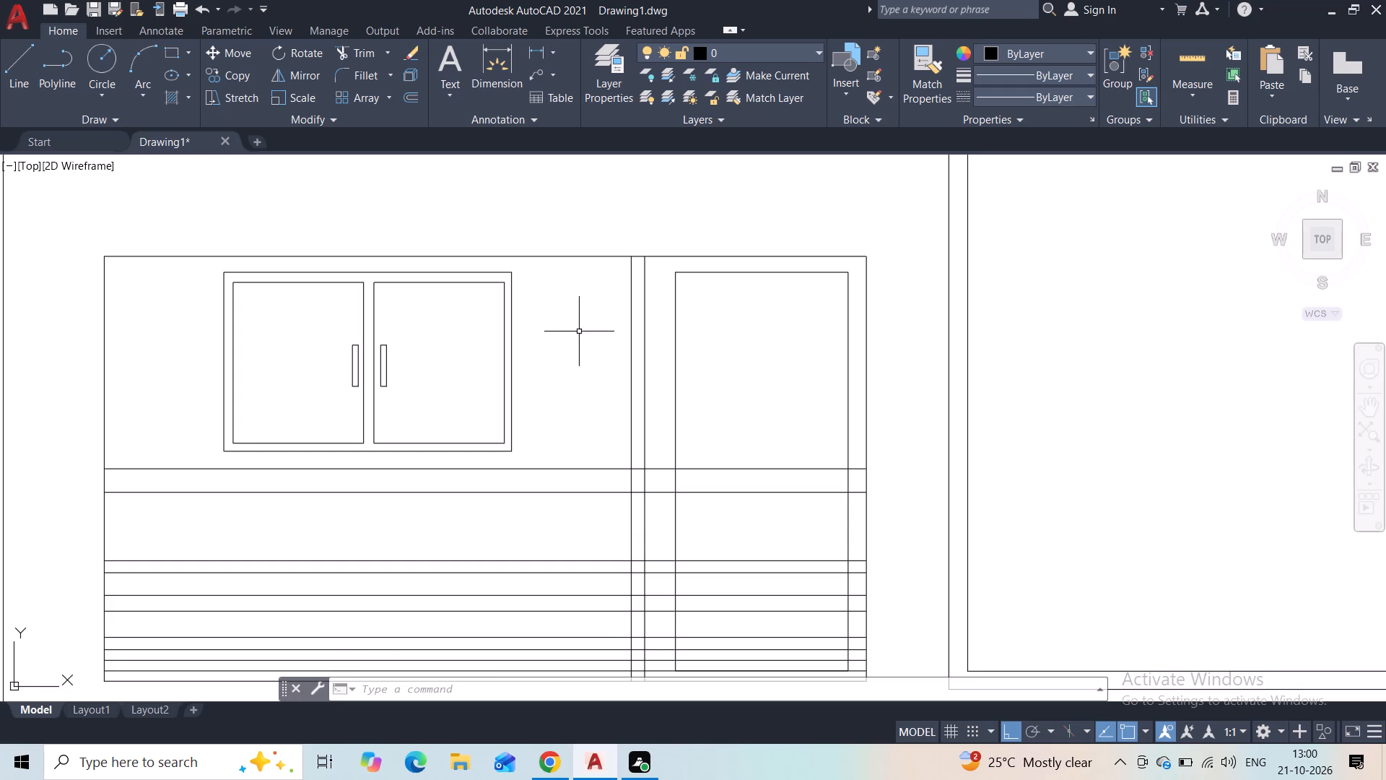
Draw a two-point circle about 2" in diameter as a knob inside the upstairs door's right edge, near mid-height.
{"action": "middle_click_drag", "start_coordinate": [567, 393], "coordinate": [500, 308]}
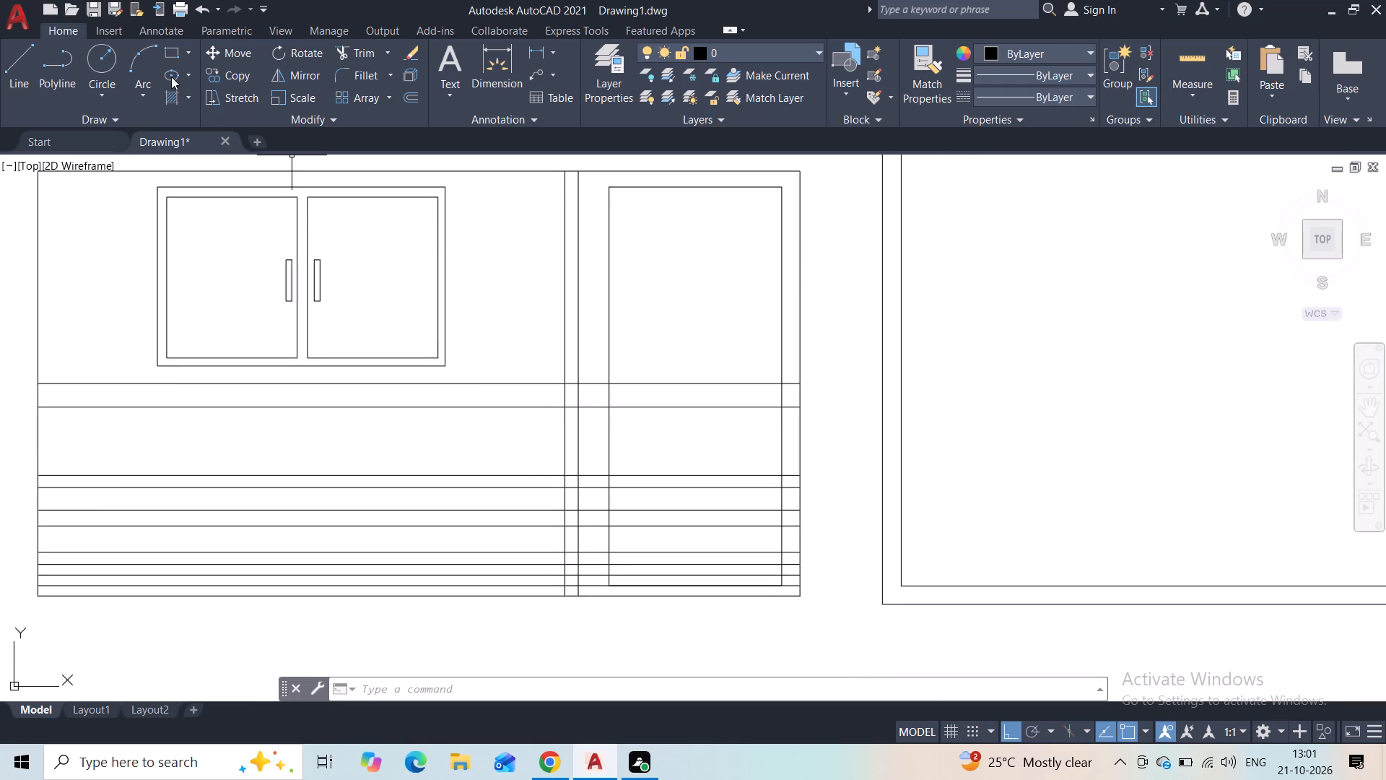
{"action": "left_click", "coordinate": [114, 79]}
{"action": "left_click", "coordinate": [131, 189]}
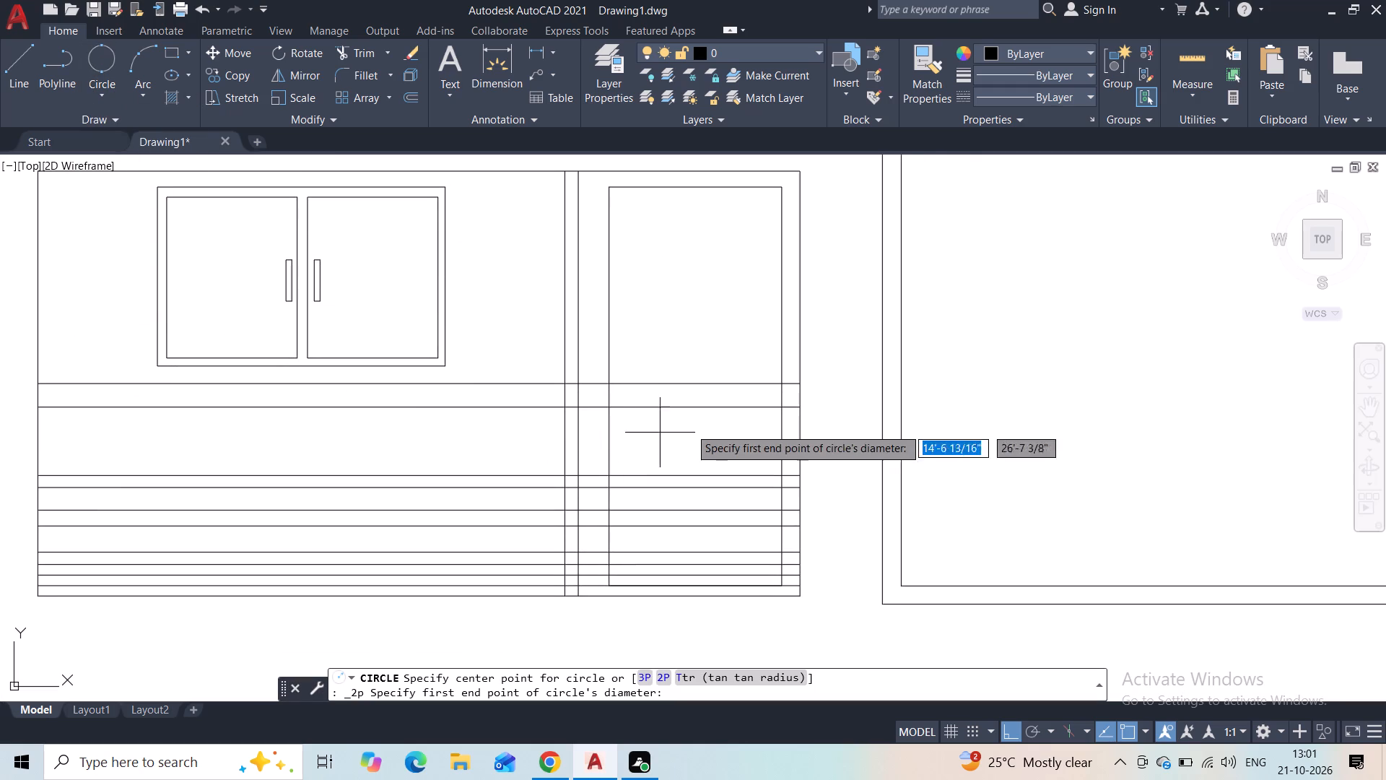
{"action": "scroll", "coordinate": [764, 426], "scroll_direction": "up", "scroll_amount": 1}
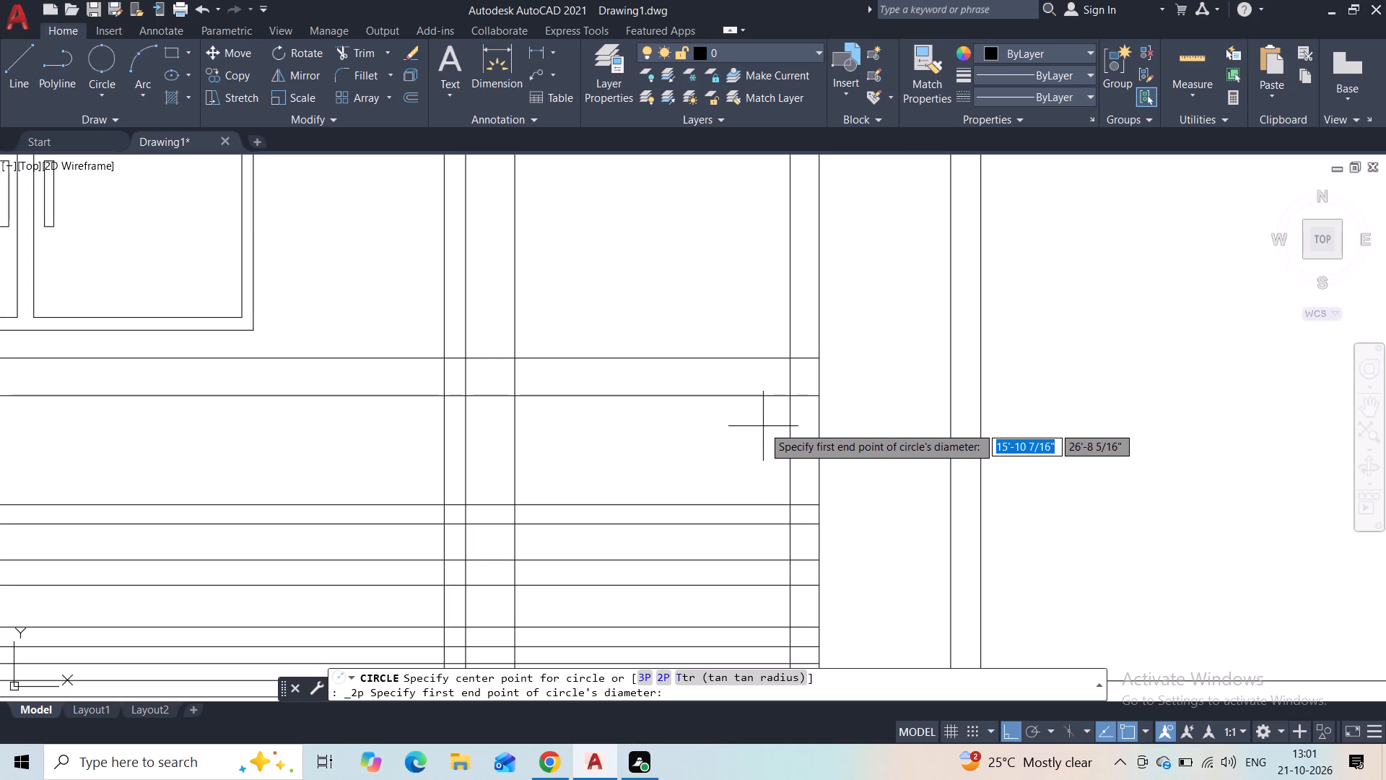
{"action": "scroll", "coordinate": [762, 425], "scroll_direction": "up", "scroll_amount": 2}
{"action": "left_click", "coordinate": [762, 391]}
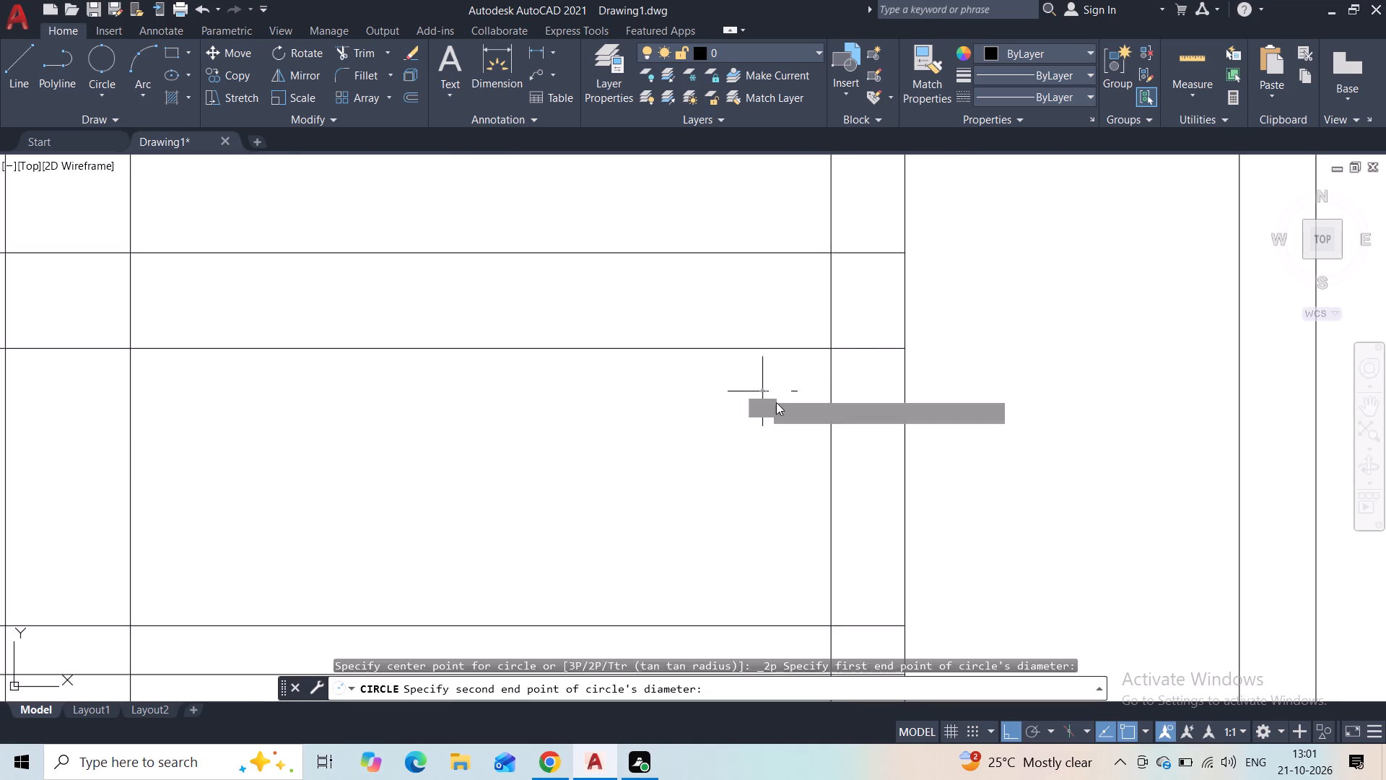
{"action": "left_click", "coordinate": [815, 428]}
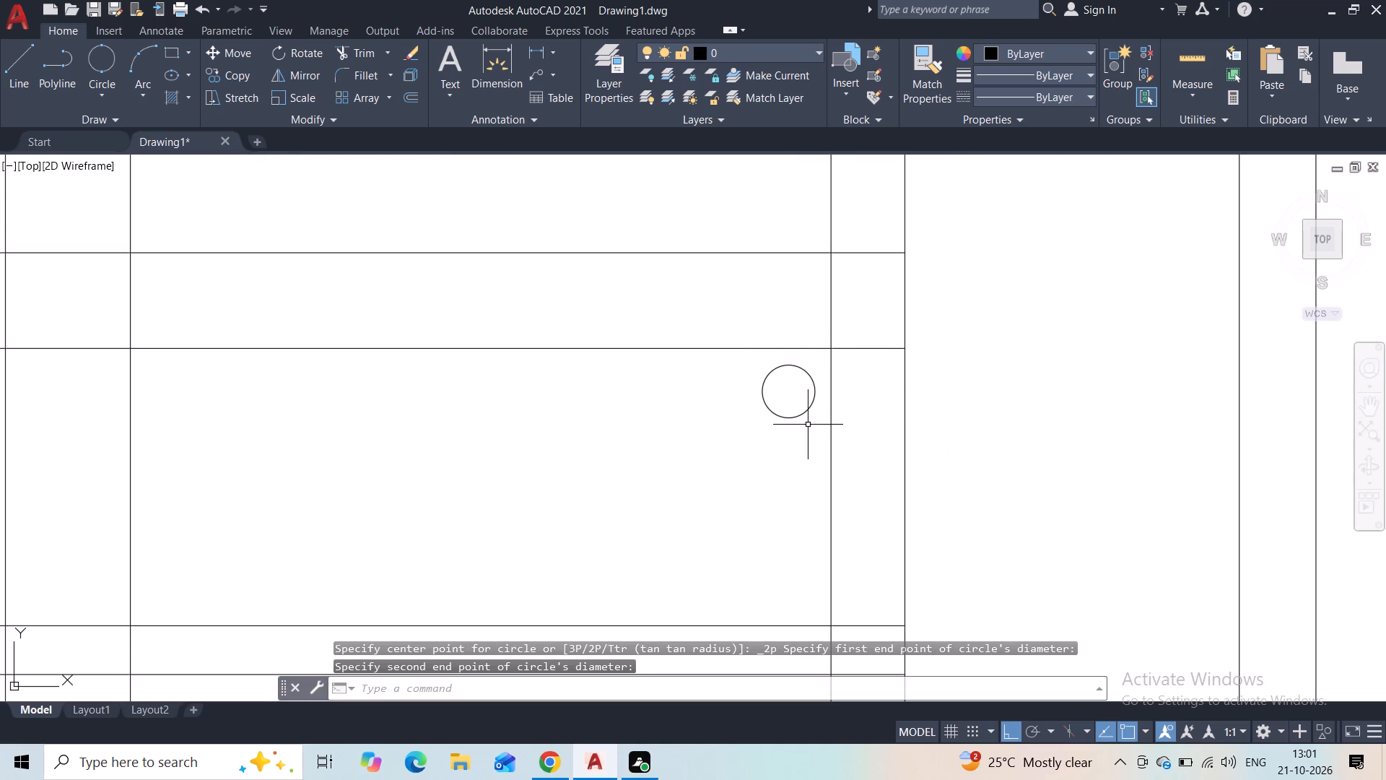
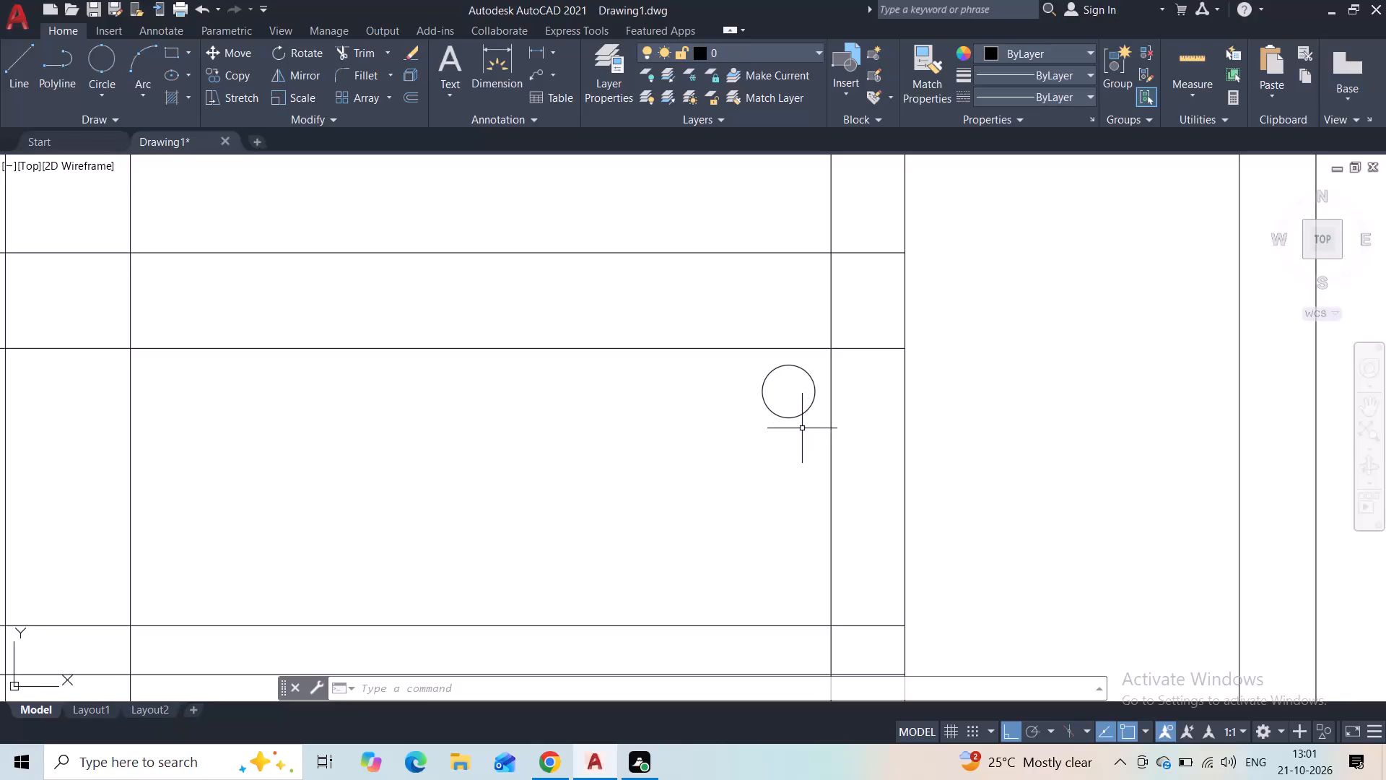
Draw a horizontal rectangle about 9'-5 7/16" wide by 1'-6 13/16" high above the upstairs panel, aligned with the panel's side edges.
{"action": "scroll", "coordinate": [736, 415], "scroll_direction": "down", "scroll_amount": 3}
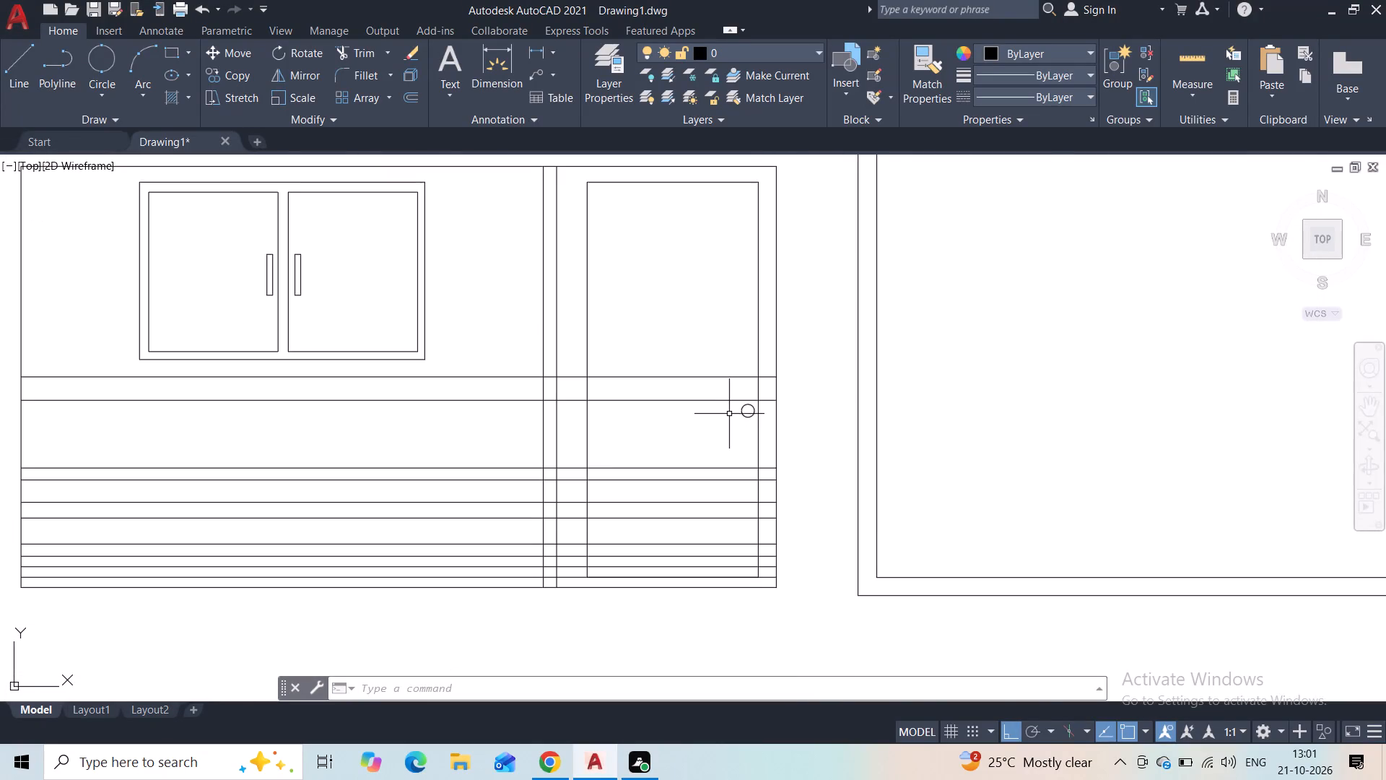
{"action": "scroll", "coordinate": [935, 368], "scroll_direction": "down", "scroll_amount": 2}
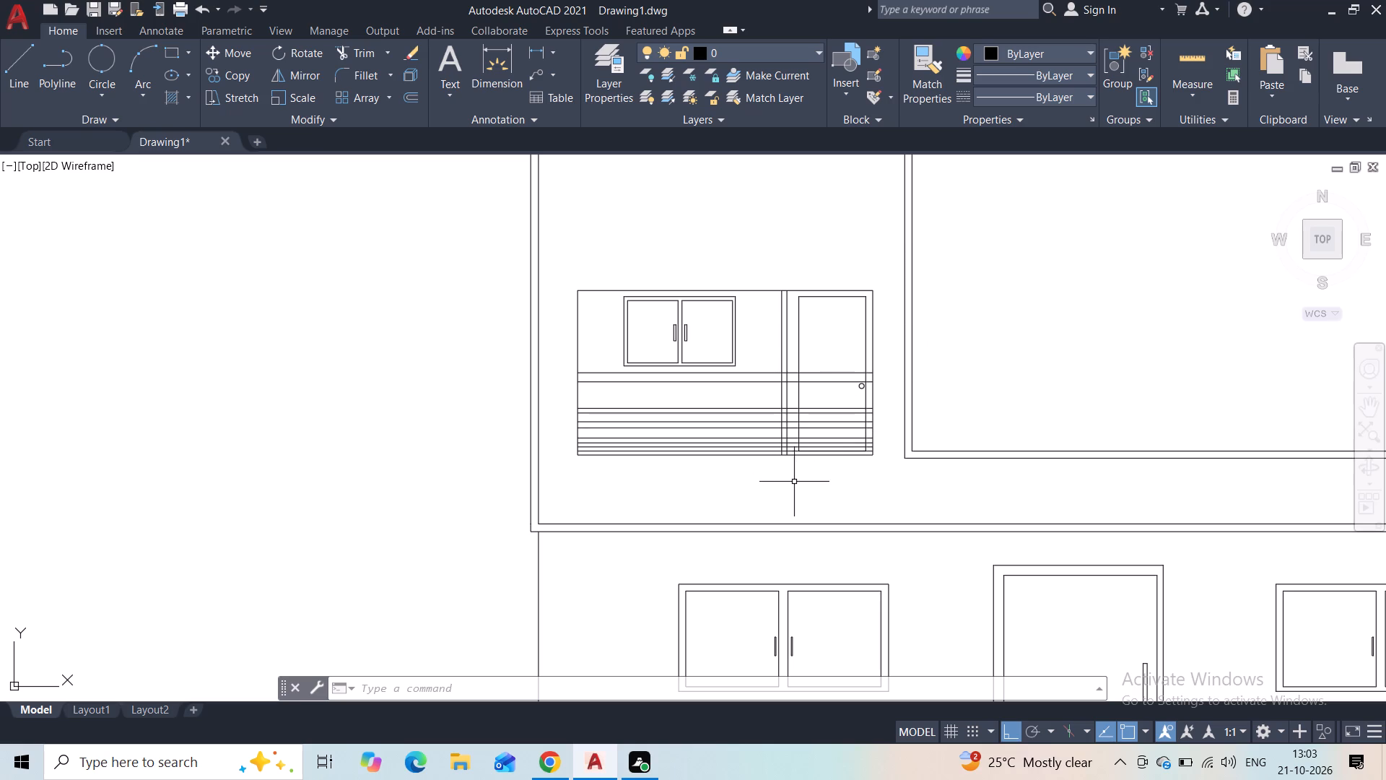
{"action": "scroll", "coordinate": [802, 470], "scroll_direction": "down", "scroll_amount": 1}
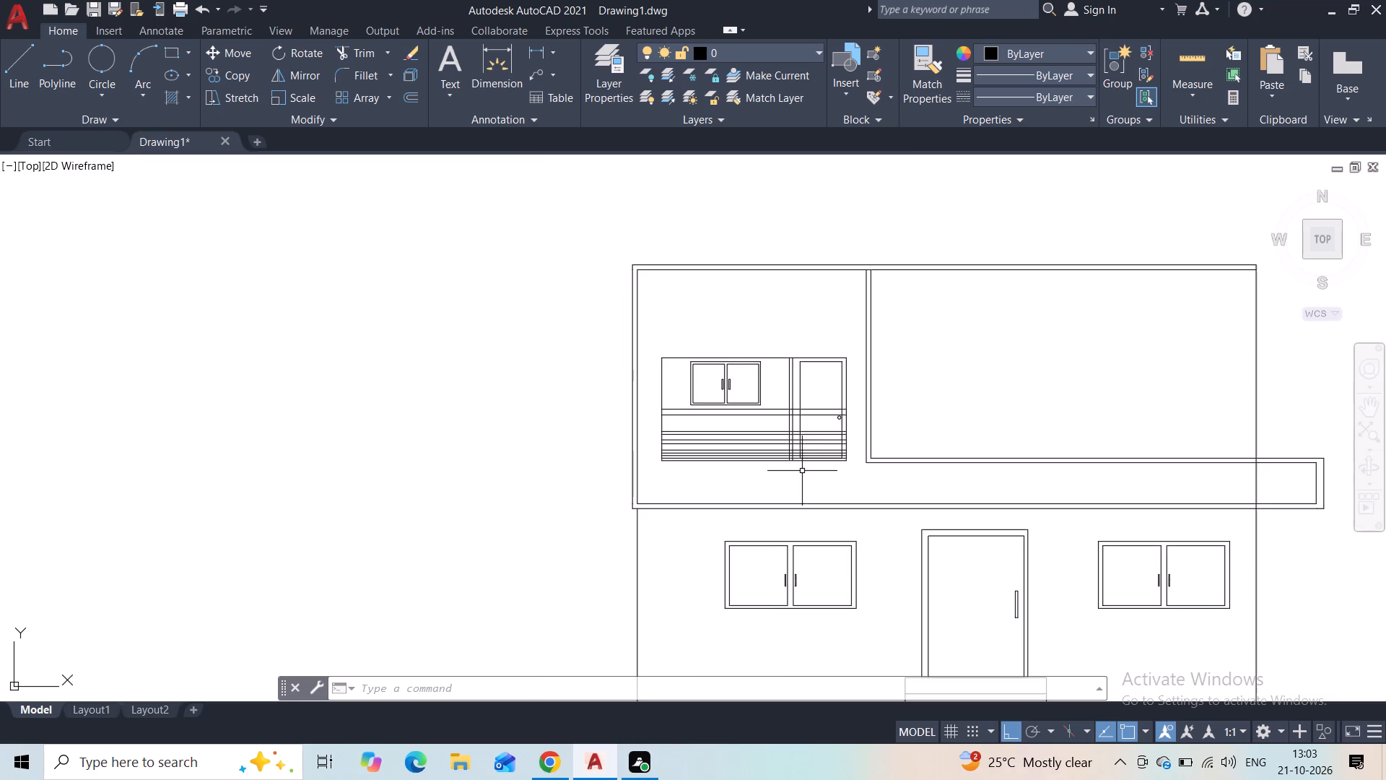
{"action": "middle_click_drag", "start_coordinate": [798, 477], "coordinate": [623, 454]}
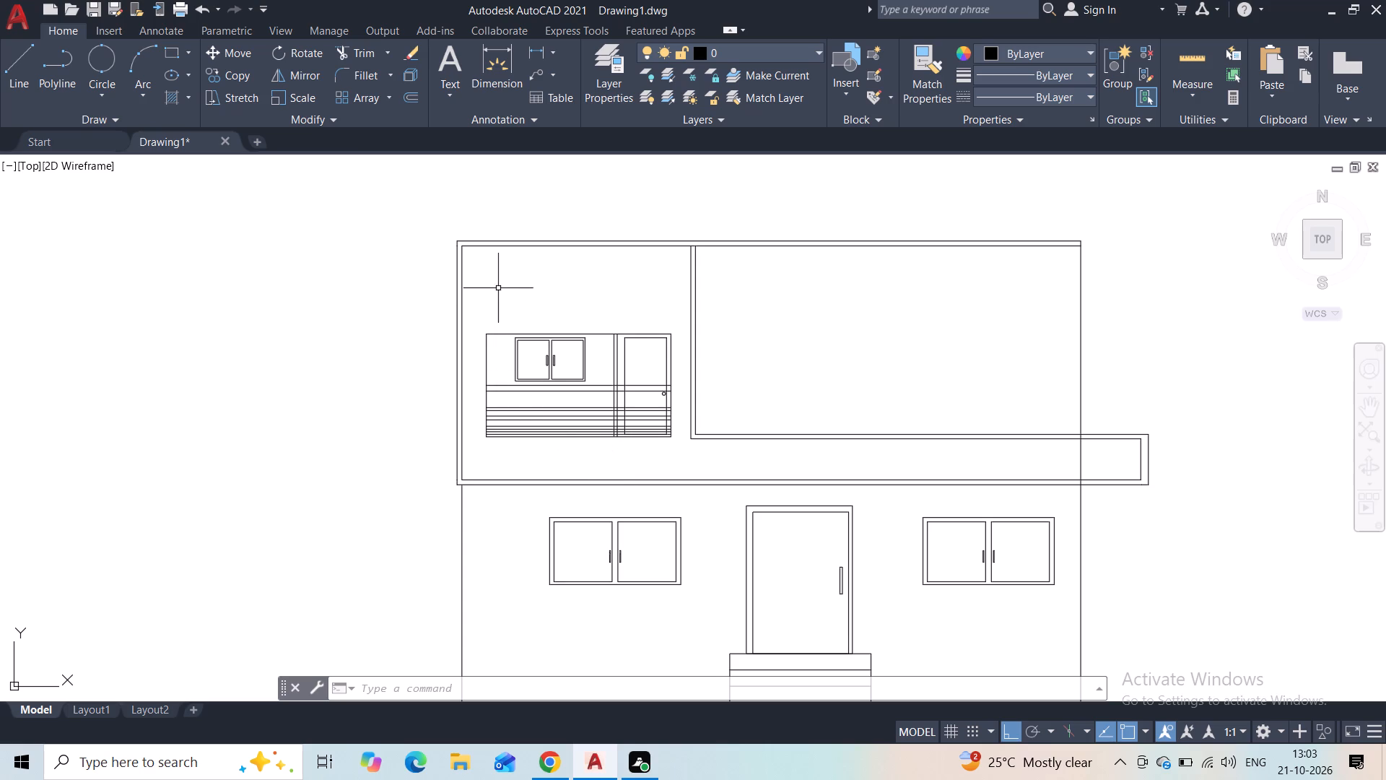
{"action": "middle_click_drag", "start_coordinate": [498, 288], "coordinate": [480, 340]}
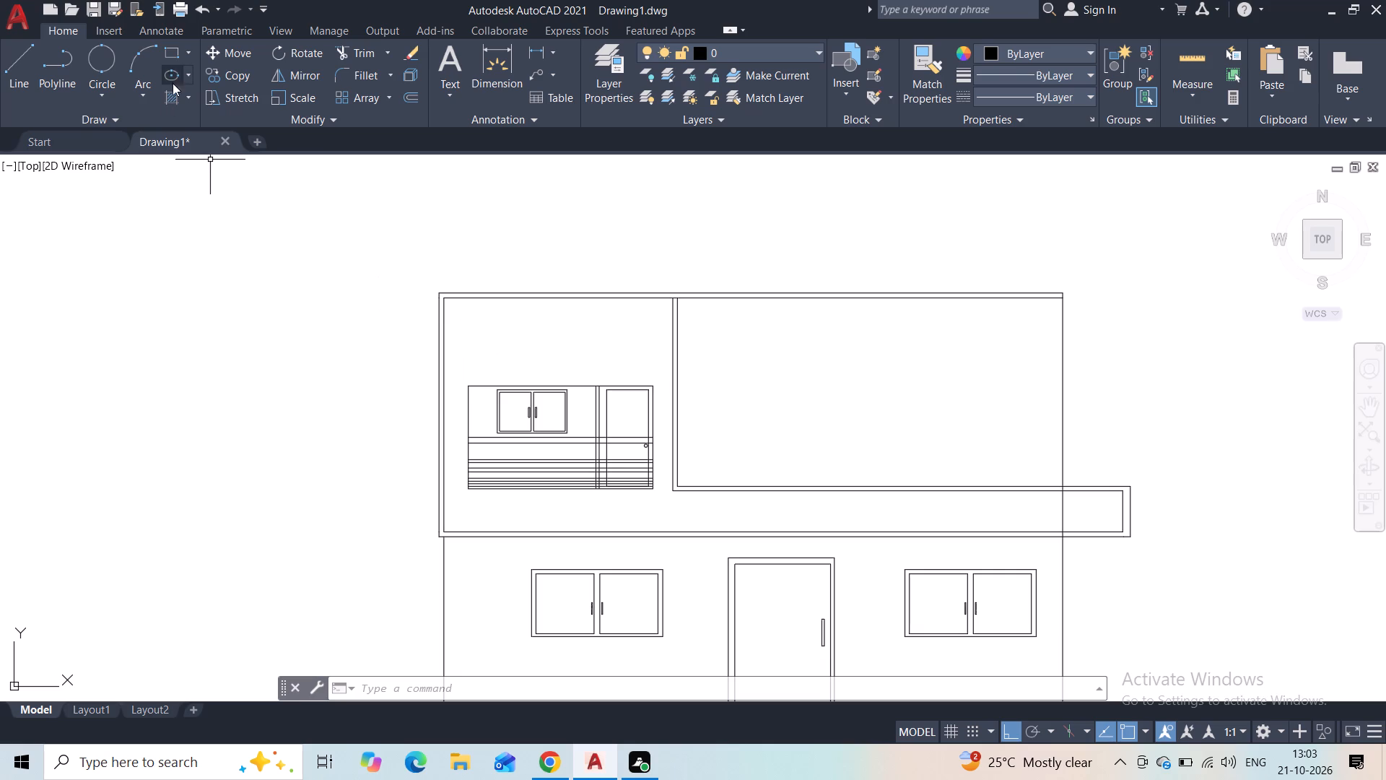
{"action": "left_click", "coordinate": [173, 53]}
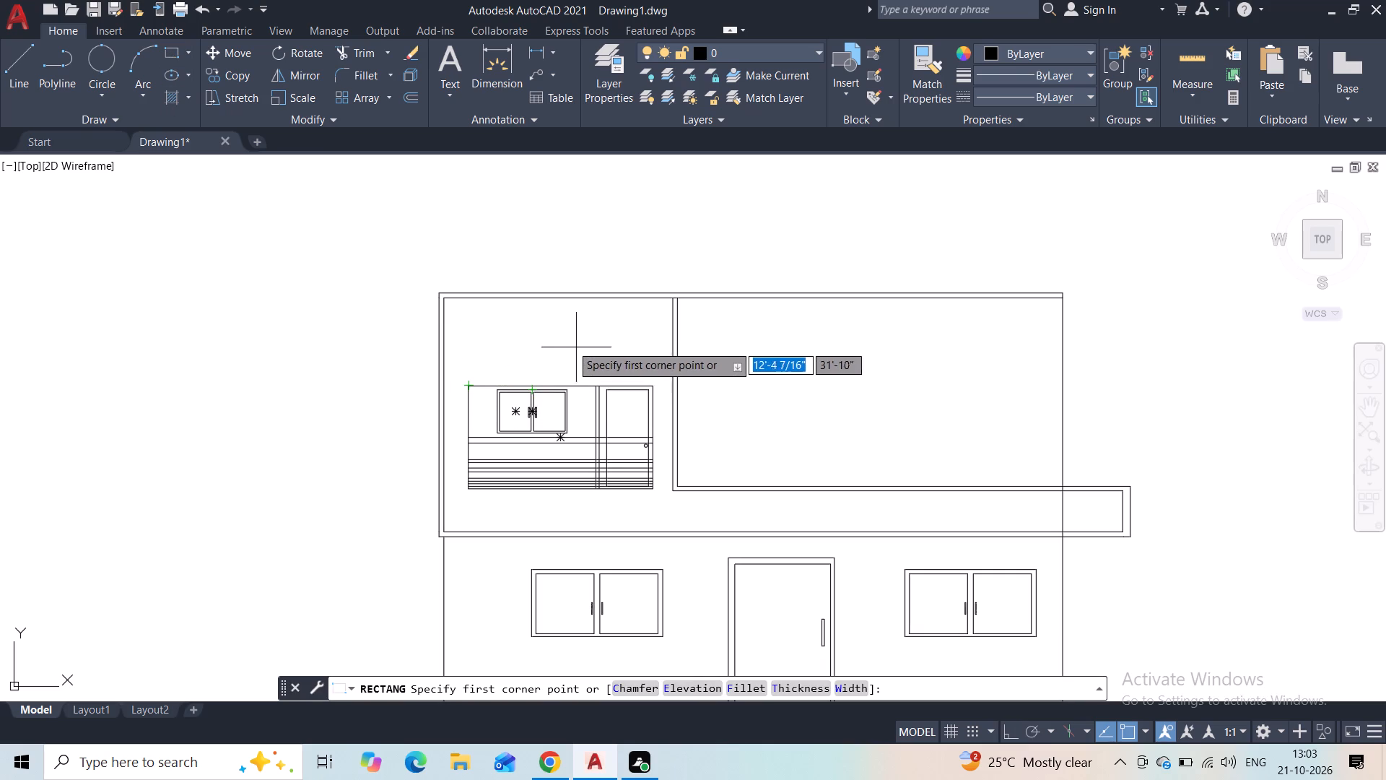
{"action": "left_click", "coordinate": [475, 366]}
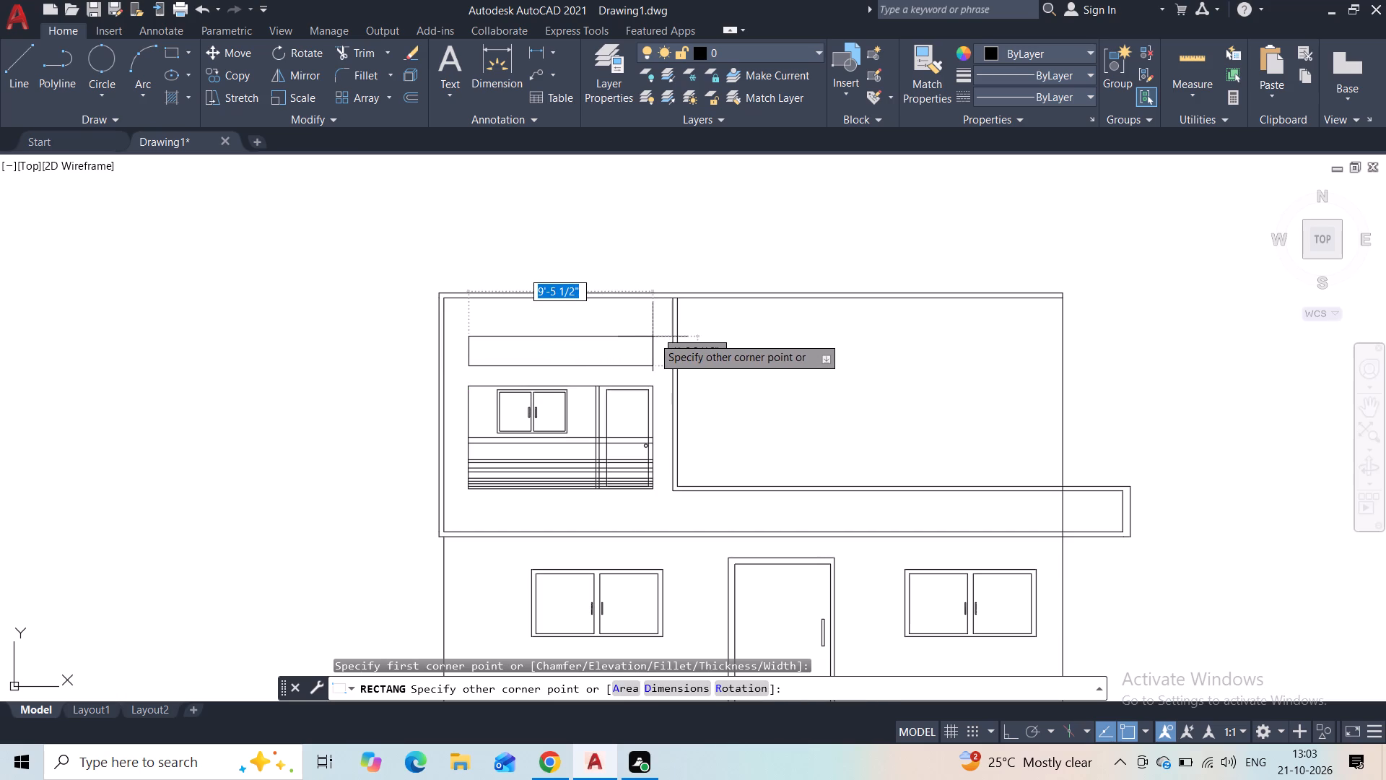
{"action": "scroll", "coordinate": [643, 337], "scroll_direction": "up", "scroll_amount": 3}
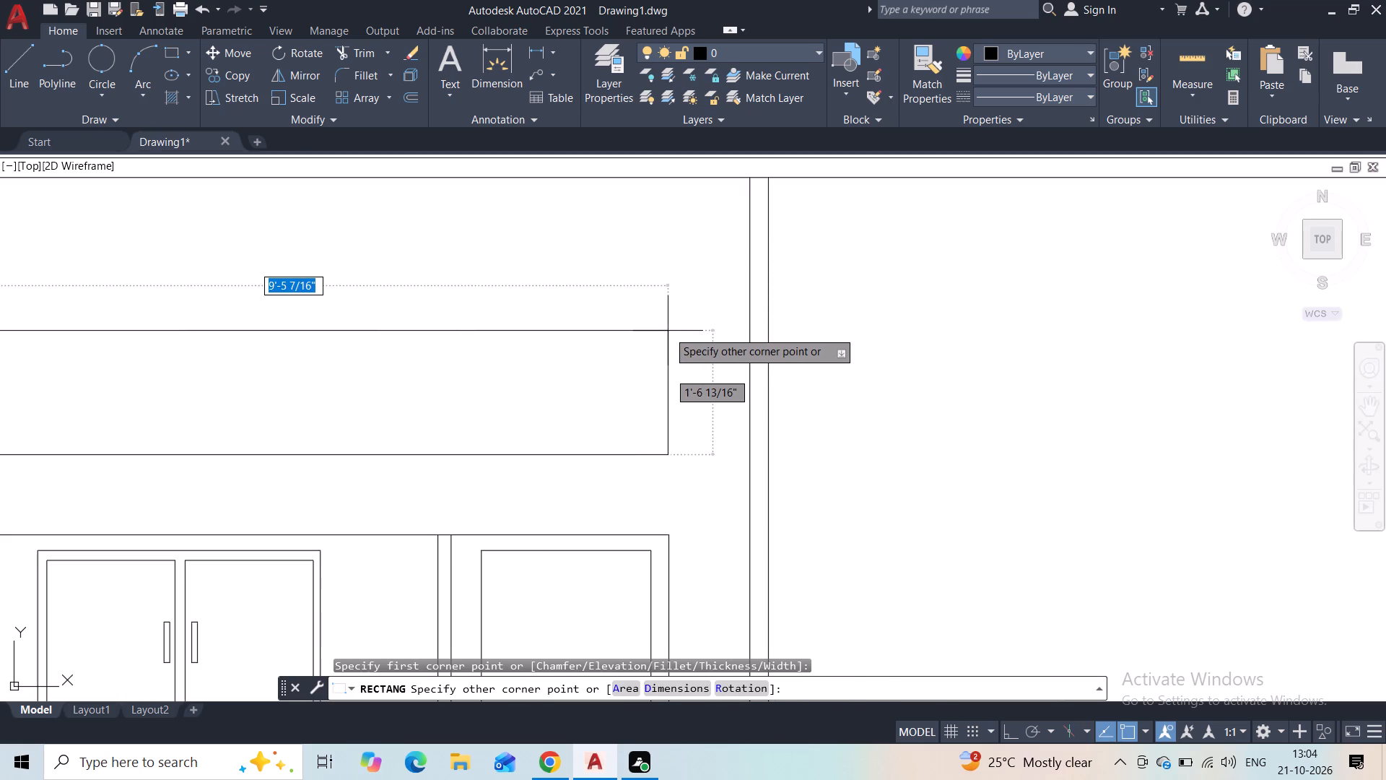
{"action": "left_click", "coordinate": [668, 331]}
Draw a narrow upright rectangle about 4" wide just above the new horizontal rectangle, near its left end.
{"action": "scroll", "coordinate": [559, 347], "scroll_direction": "down", "scroll_amount": 2}
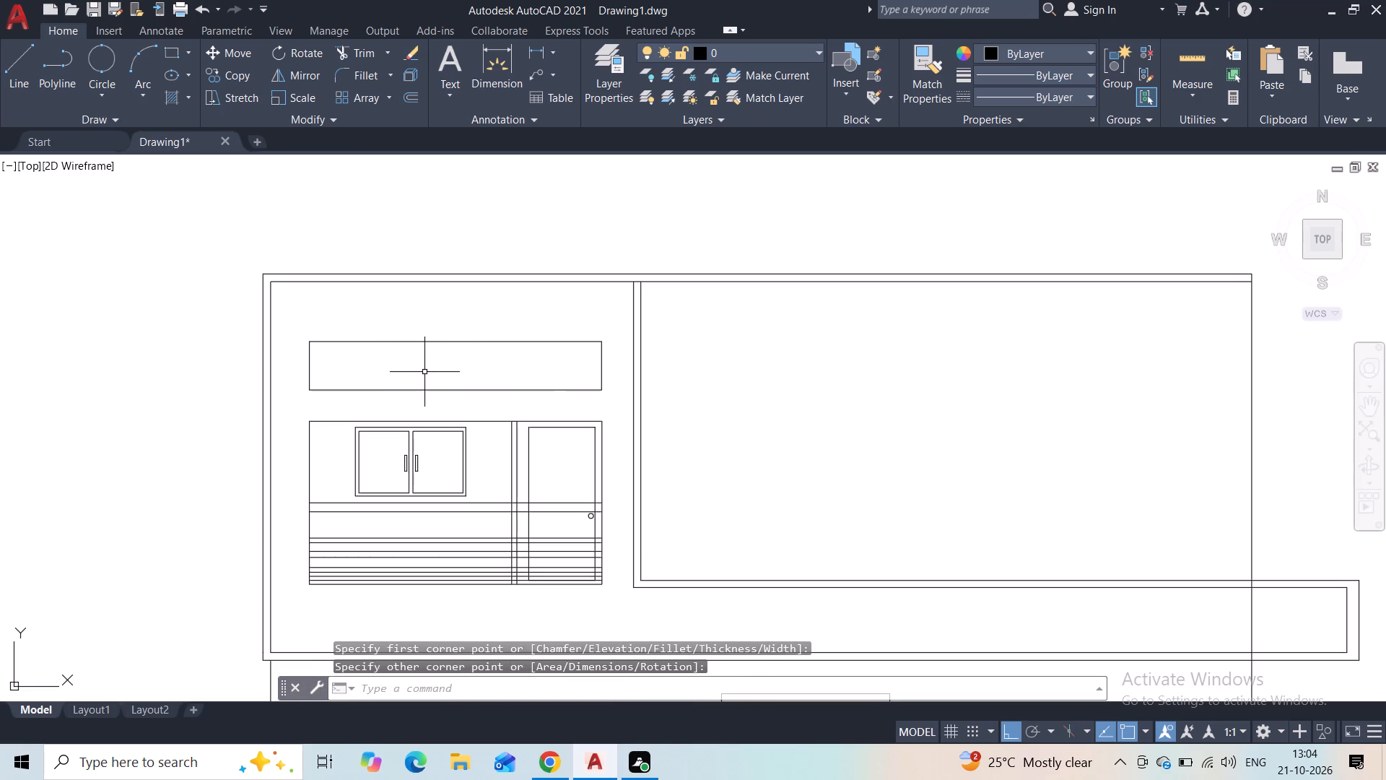
{"action": "left_click", "coordinate": [175, 56]}
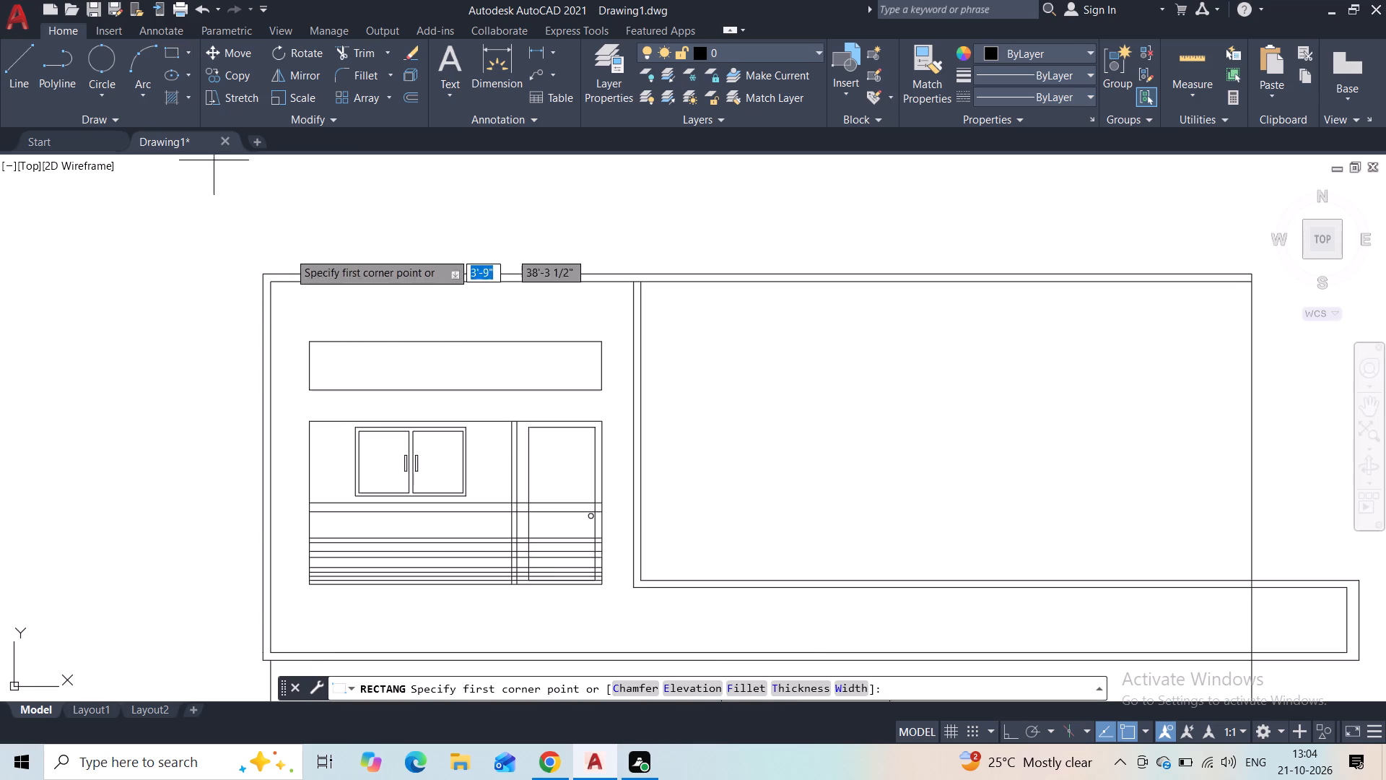
{"action": "scroll", "coordinate": [334, 348], "scroll_direction": "up", "scroll_amount": 2}
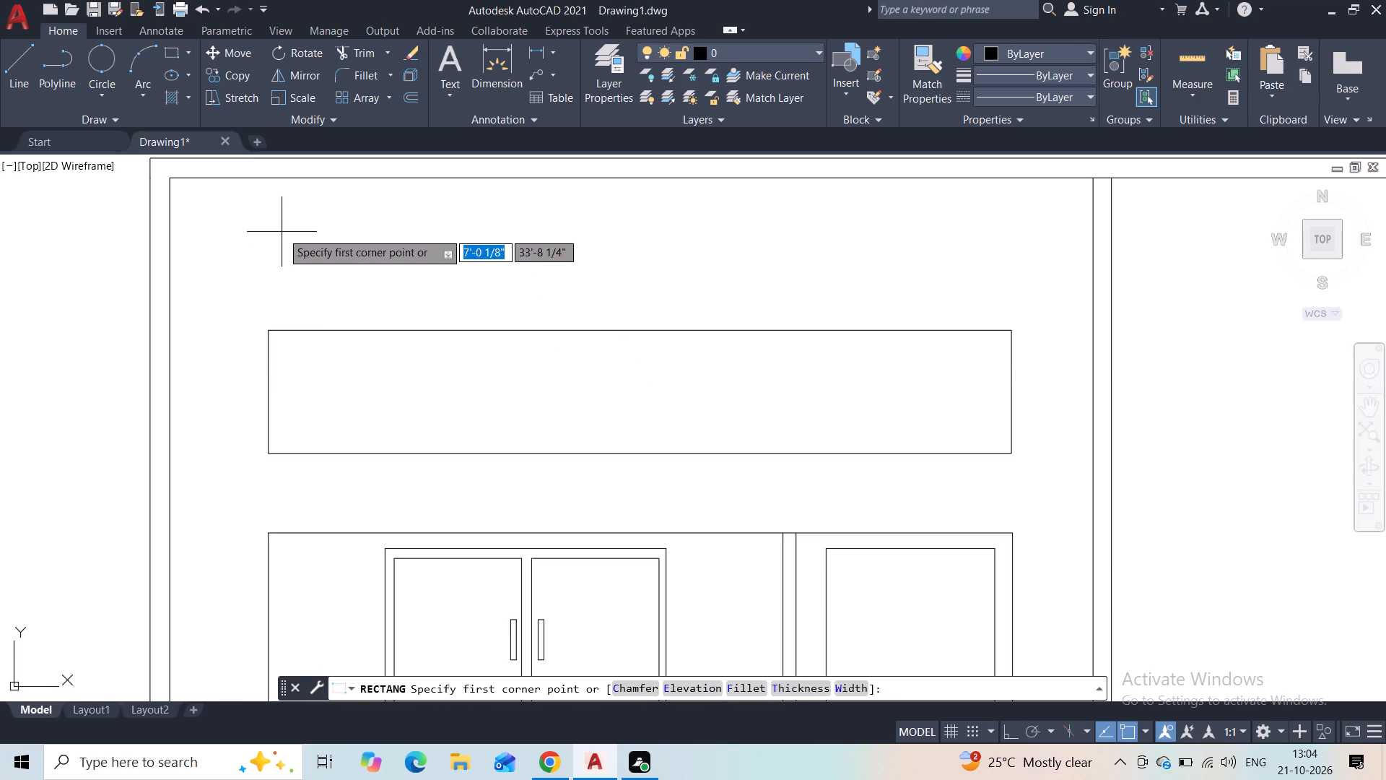
{"action": "left_click", "coordinate": [298, 216]}
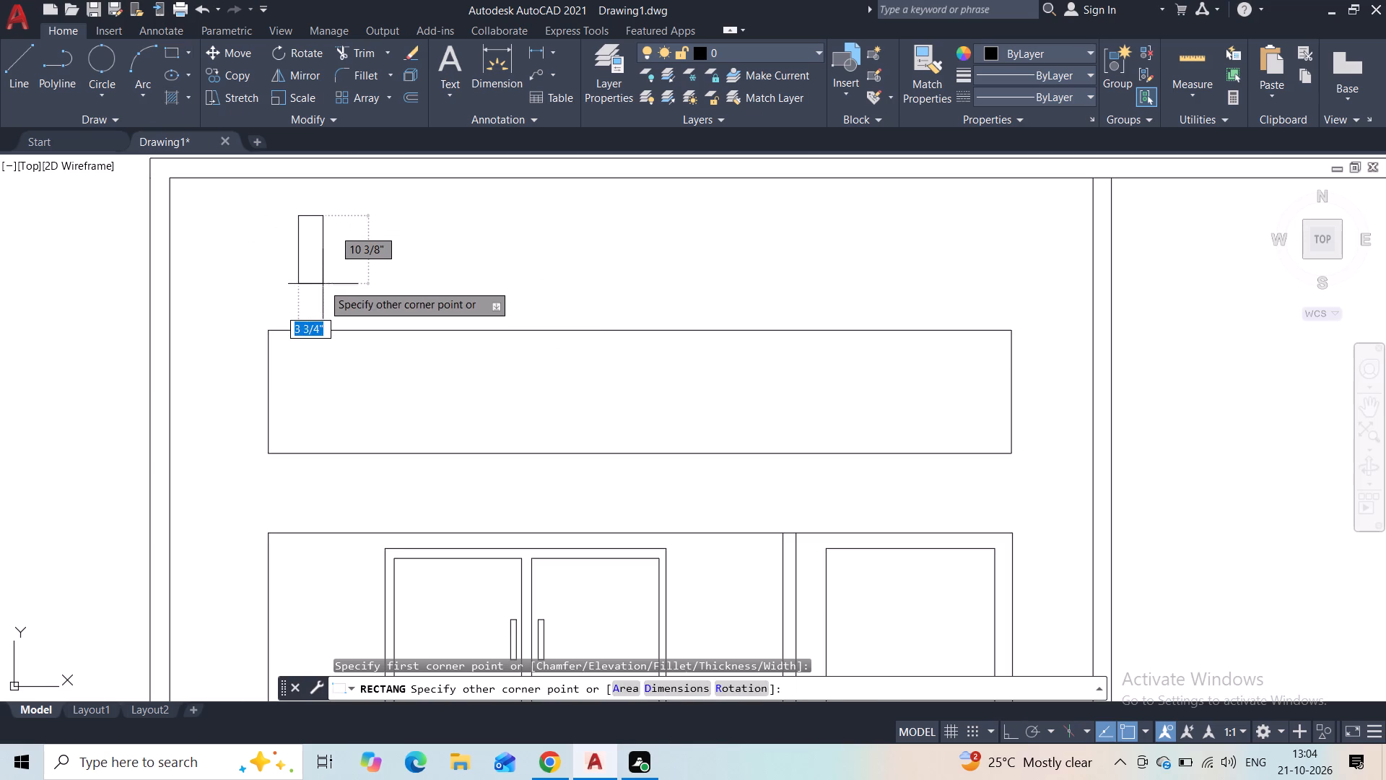
{"action": "left_click", "coordinate": [325, 305]}
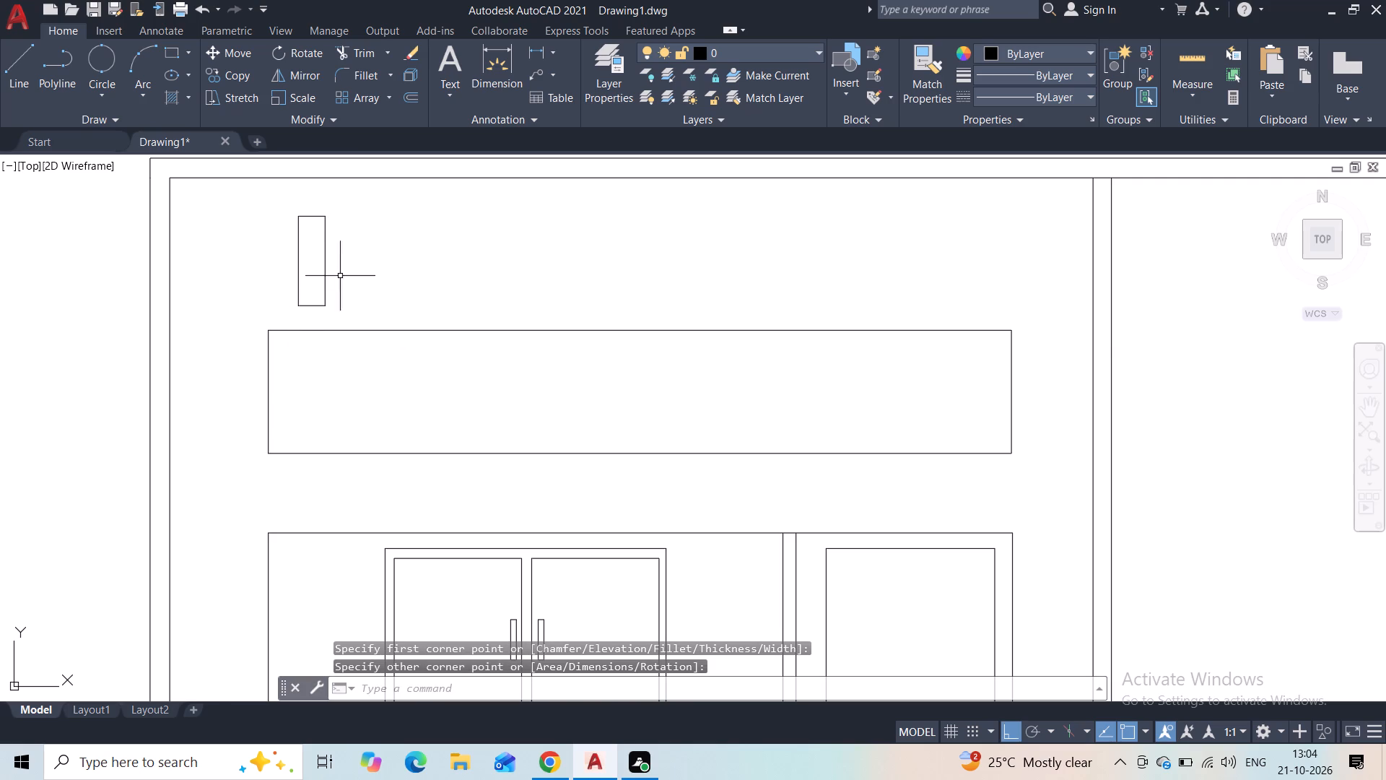
Copy the narrow upright rectangle straight across to above the horizontal rectangle's right end.
{"action": "left_click_drag", "start_coordinate": [349, 252], "coordinate": [331, 261]}
{"action": "left_click", "coordinate": [274, 277]}
{"action": "left_click", "coordinate": [243, 78]}
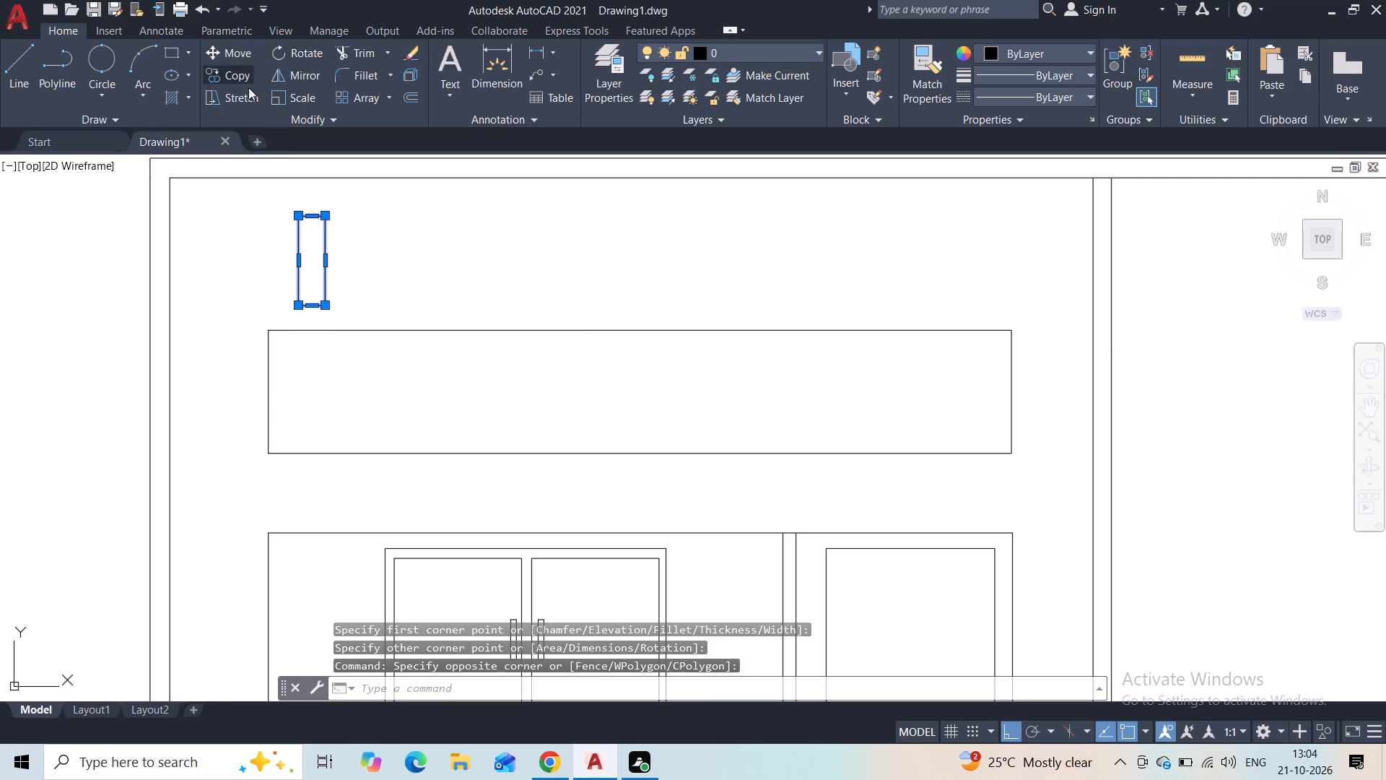
{"action": "left_click", "coordinate": [321, 219]}
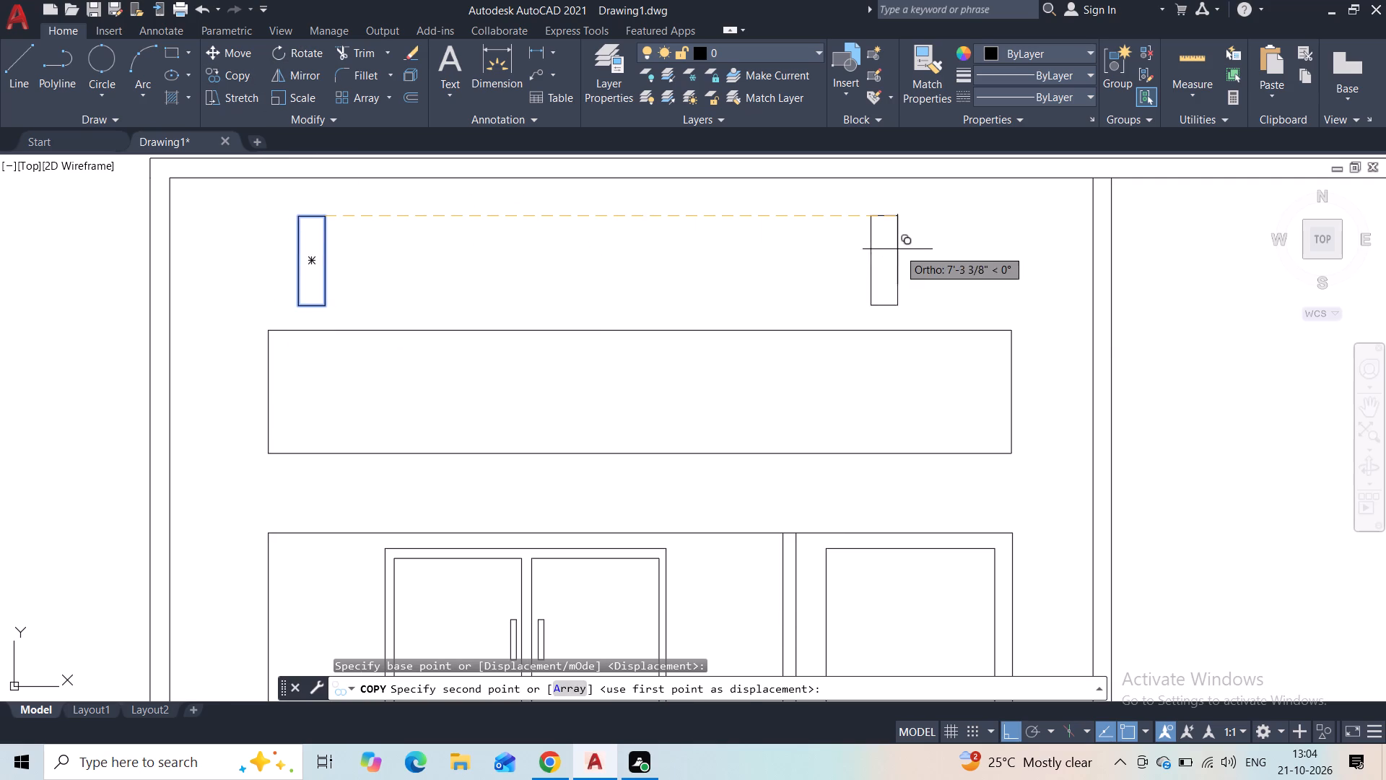
{"action": "left_click", "coordinate": [950, 251]}
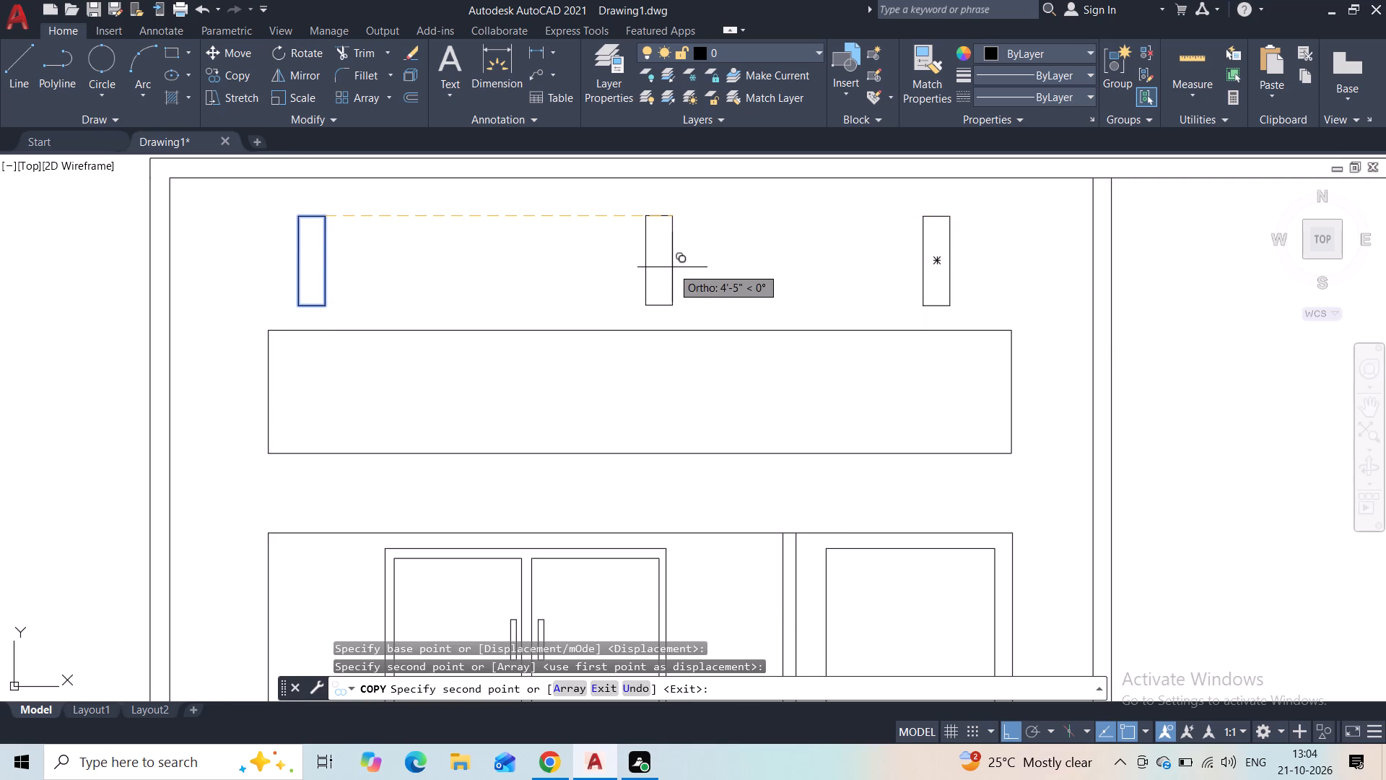
{"action": "key", "text": "Escape"}
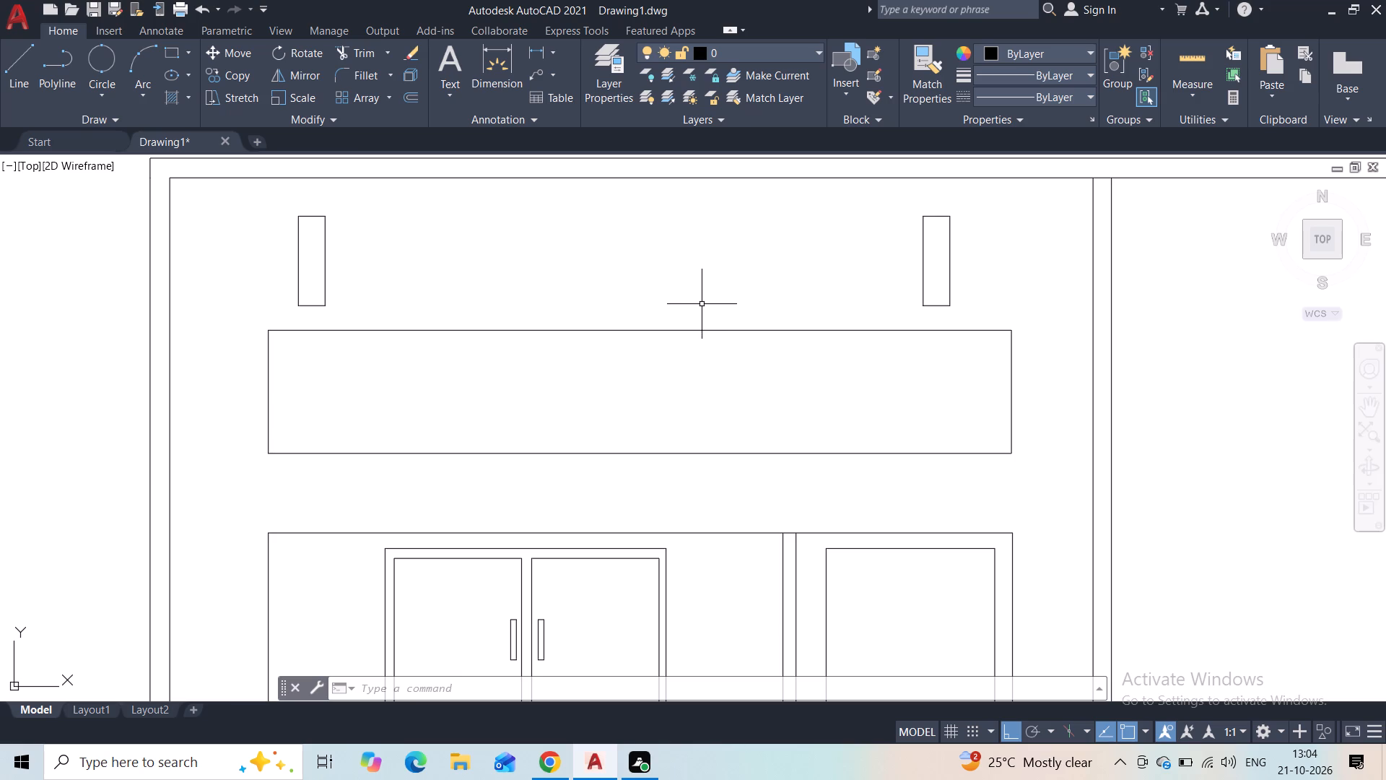
Draw a rectangle about 3' wide by 11" high starting on the L-shaped frame's inner vertical line, inside the open upper-storey area.
{"action": "scroll", "coordinate": [728, 292], "scroll_direction": "down", "scroll_amount": 1}
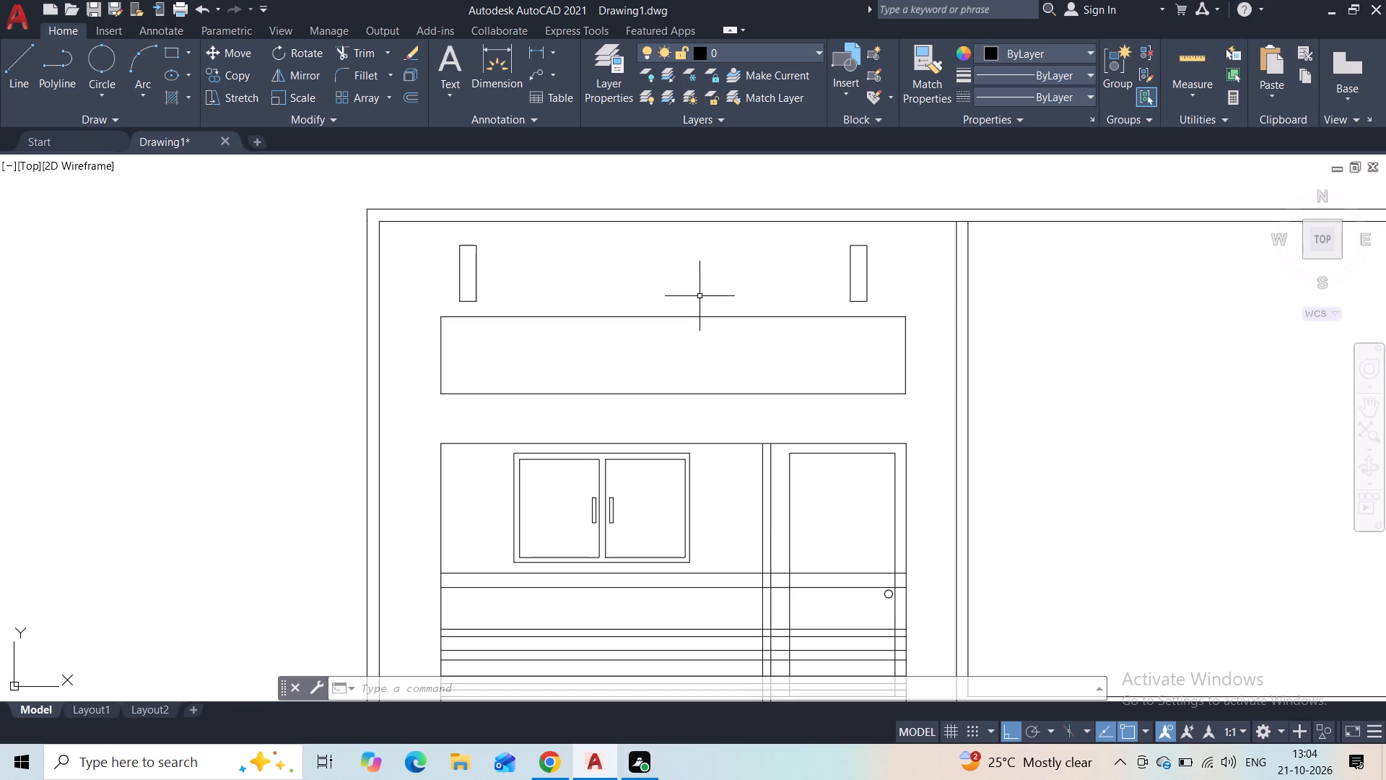
{"action": "middle_click_drag", "start_coordinate": [670, 282], "coordinate": [633, 339]}
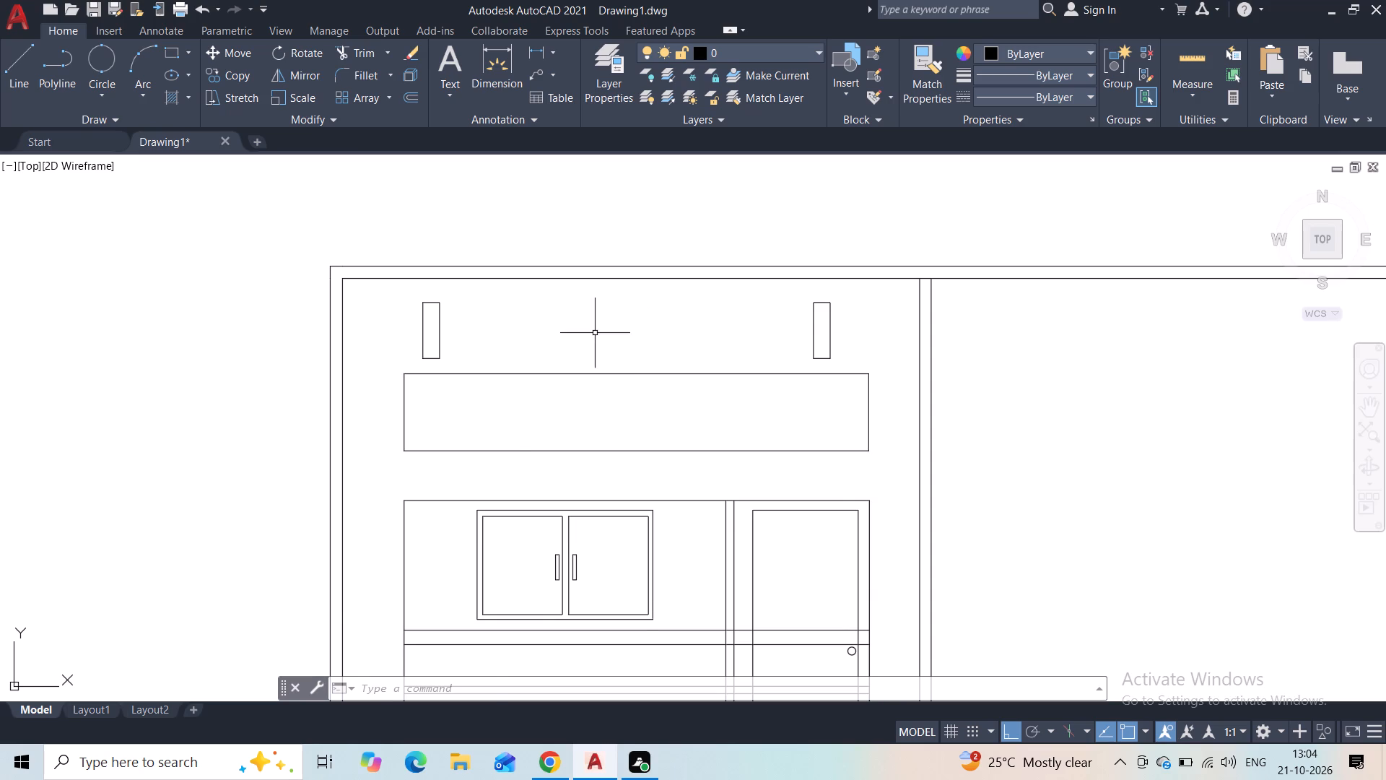
{"action": "scroll", "coordinate": [593, 334], "scroll_direction": "down", "scroll_amount": 2}
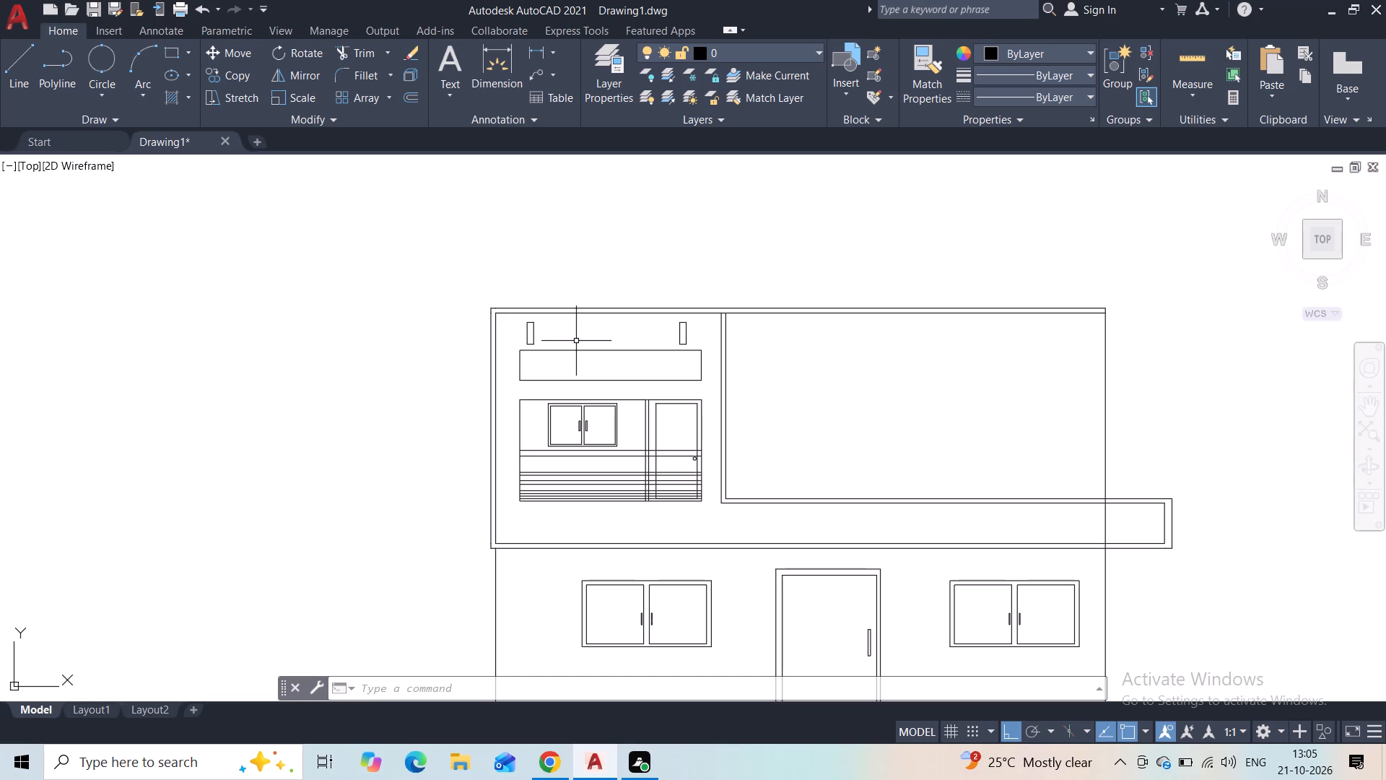
{"action": "middle_click_drag", "start_coordinate": [562, 248], "coordinate": [353, 190]}
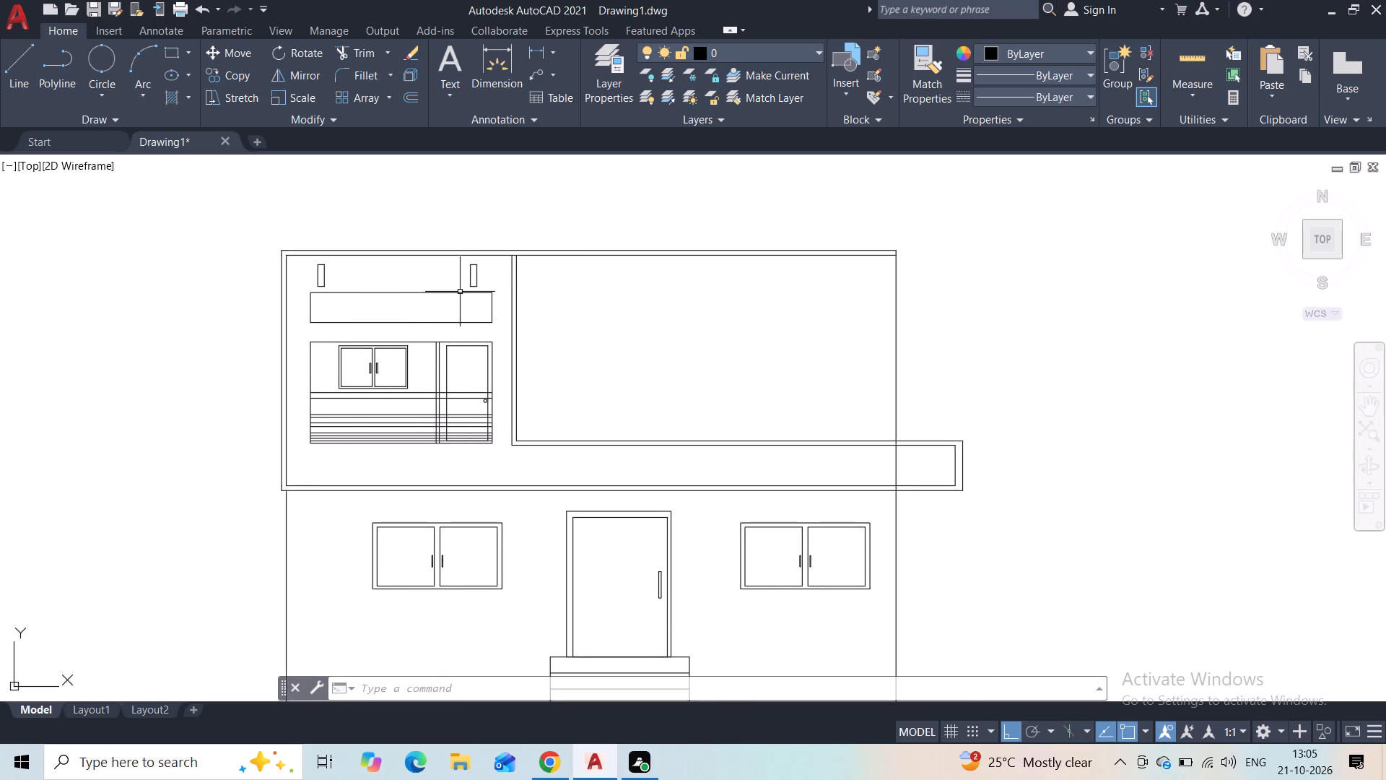
{"action": "left_click", "coordinate": [169, 49]}
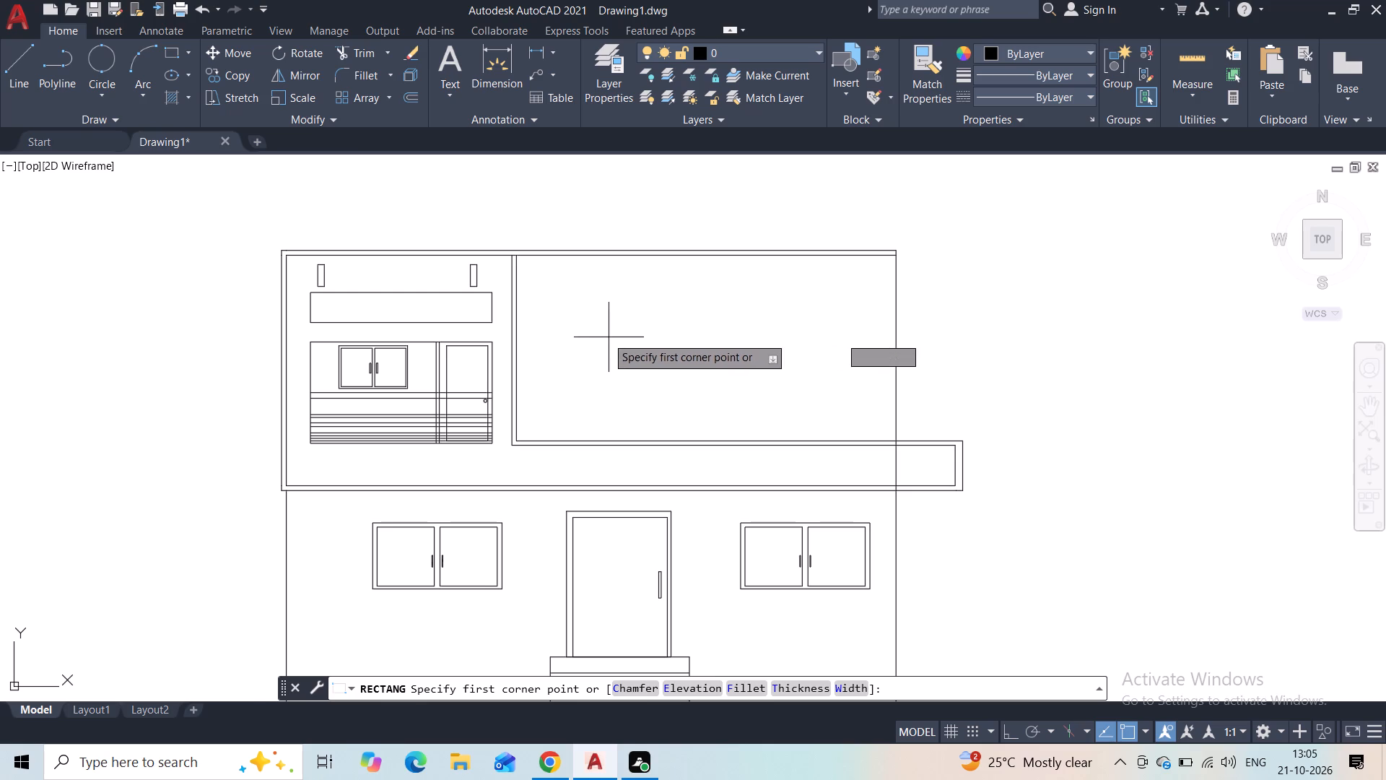
{"action": "scroll", "coordinate": [570, 324], "scroll_direction": "up", "scroll_amount": 2}
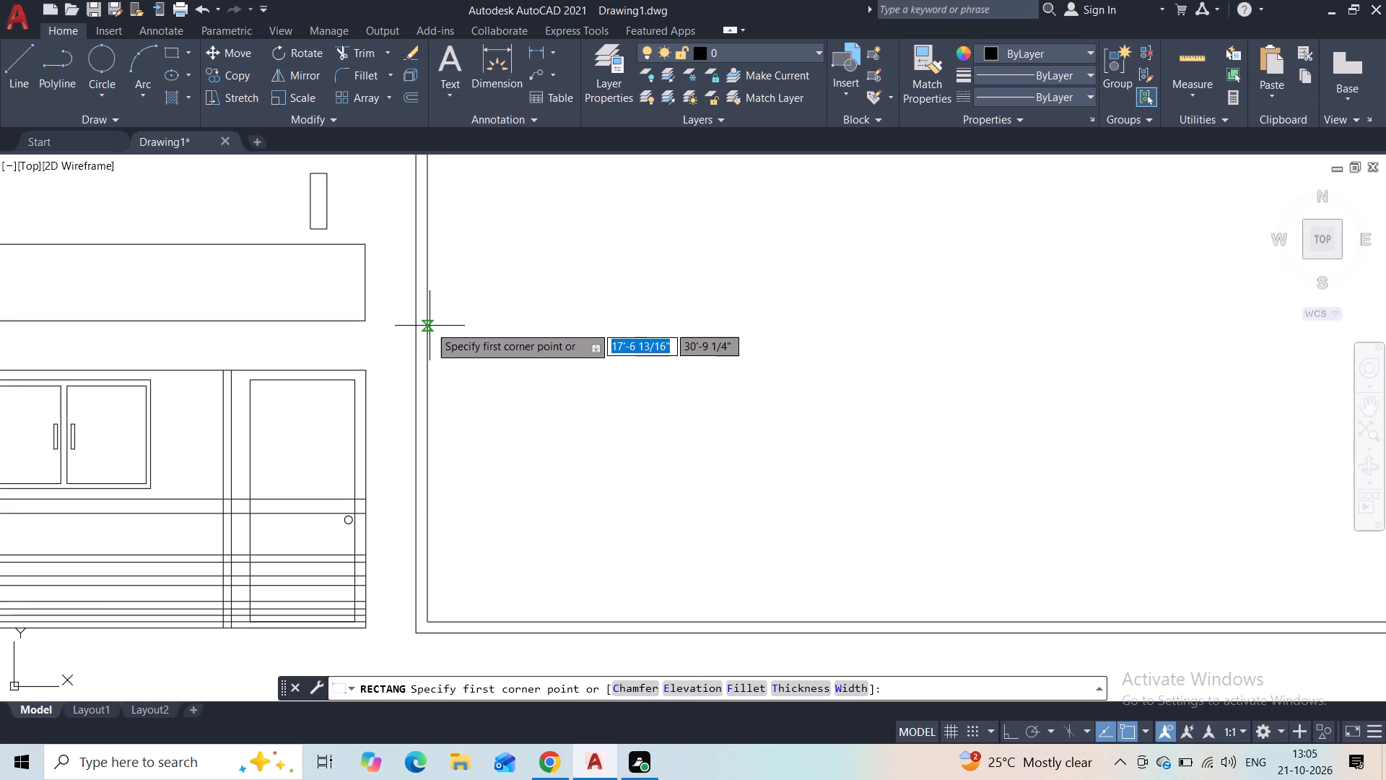
{"action": "left_click", "coordinate": [430, 326]}
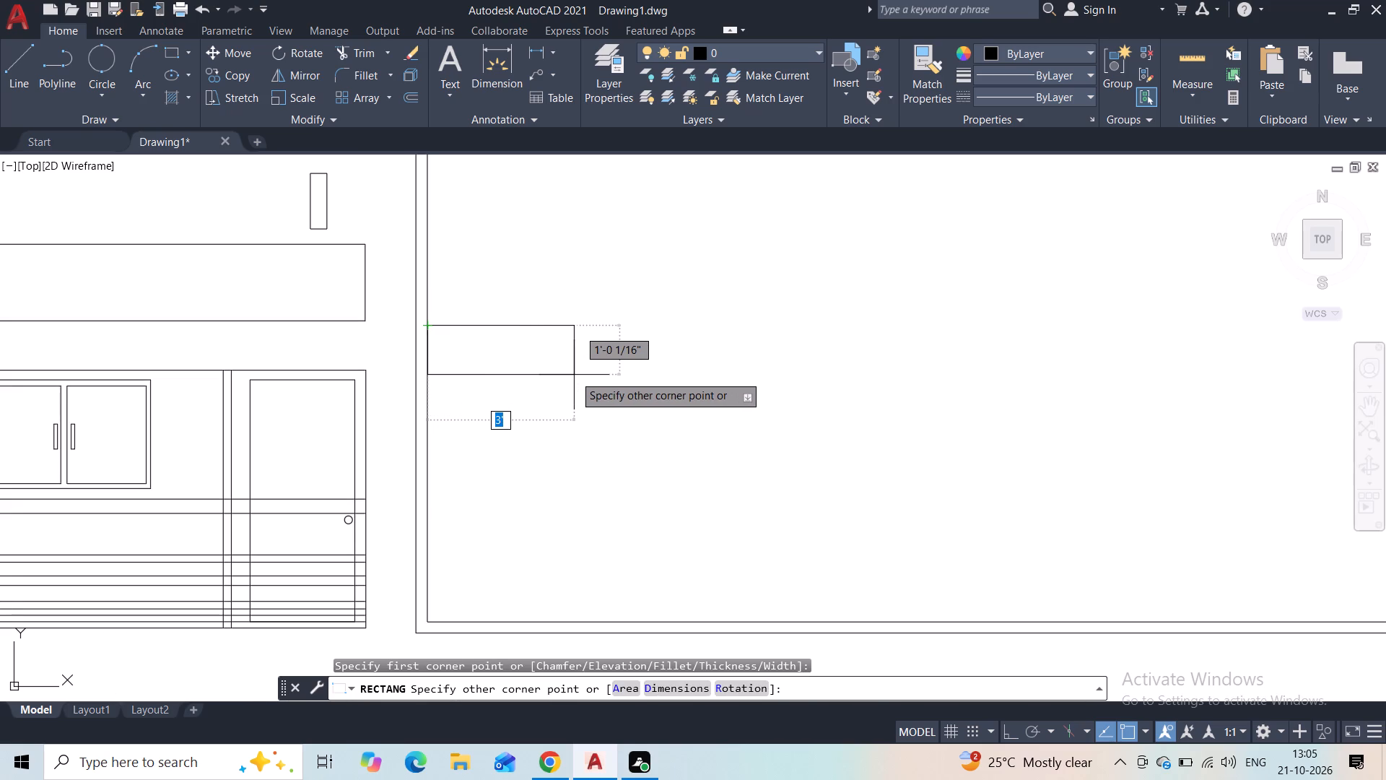
{"action": "left_click", "coordinate": [577, 371]}
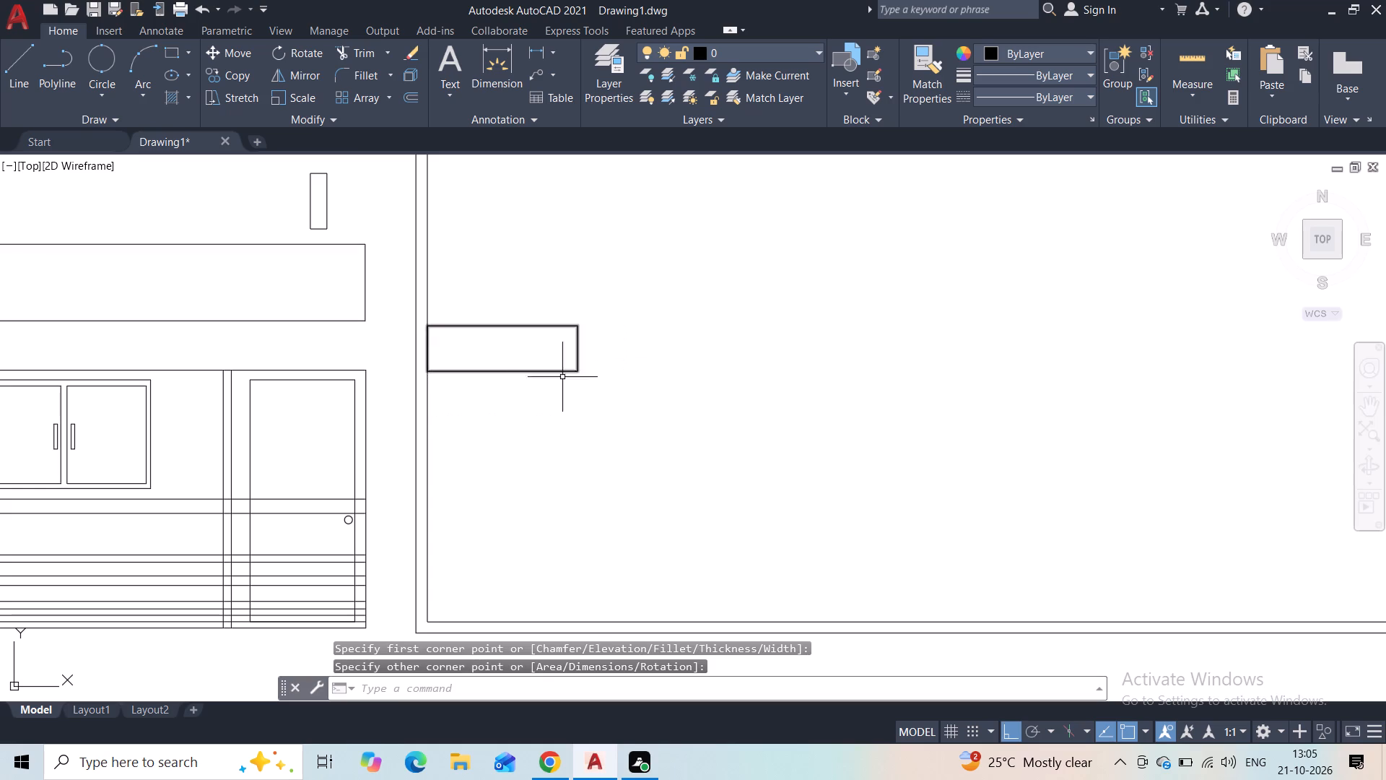
Draw connected lines from the new rectangle's lower-right corner, about 3'-6" down and back left to the frame's vertical line.
{"action": "middle_click_drag", "start_coordinate": [520, 412], "coordinate": [427, 311]}
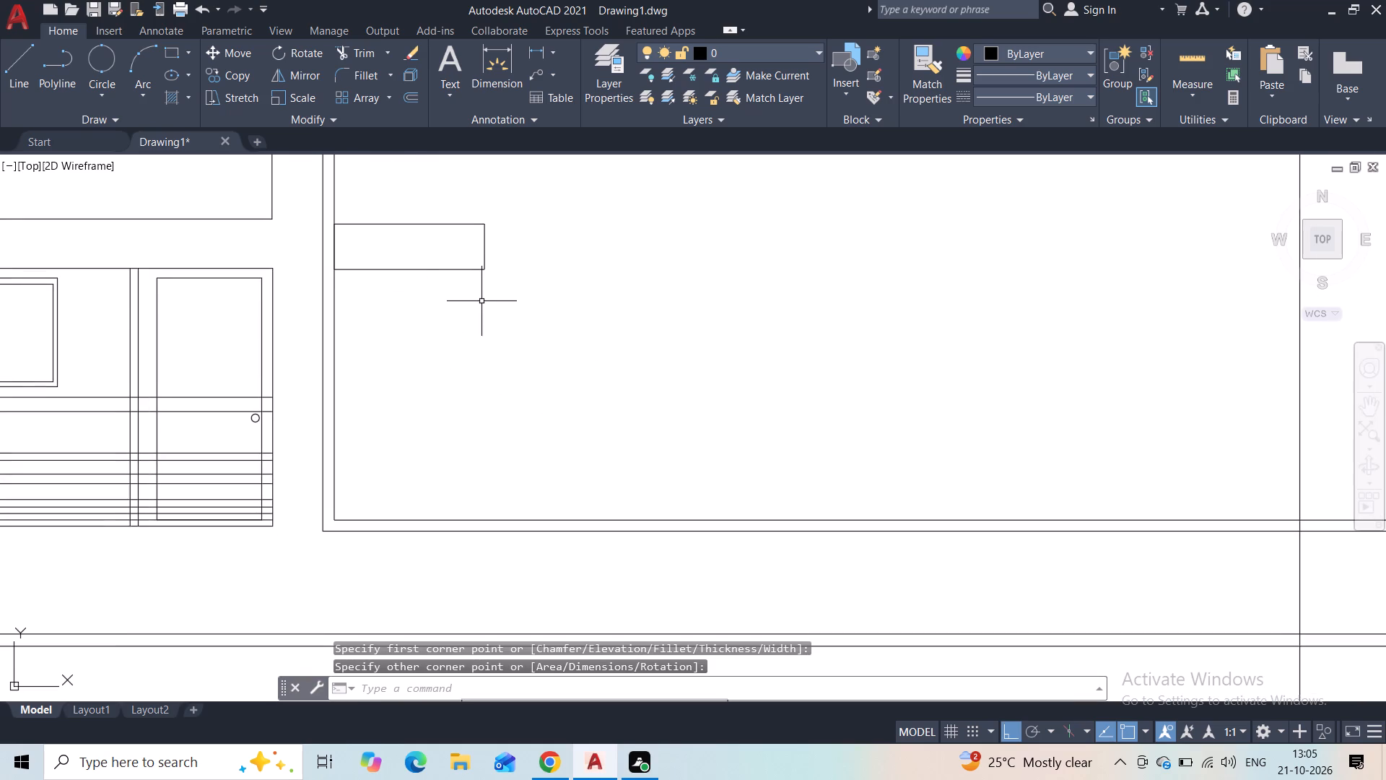
{"action": "left_click", "coordinate": [28, 77]}
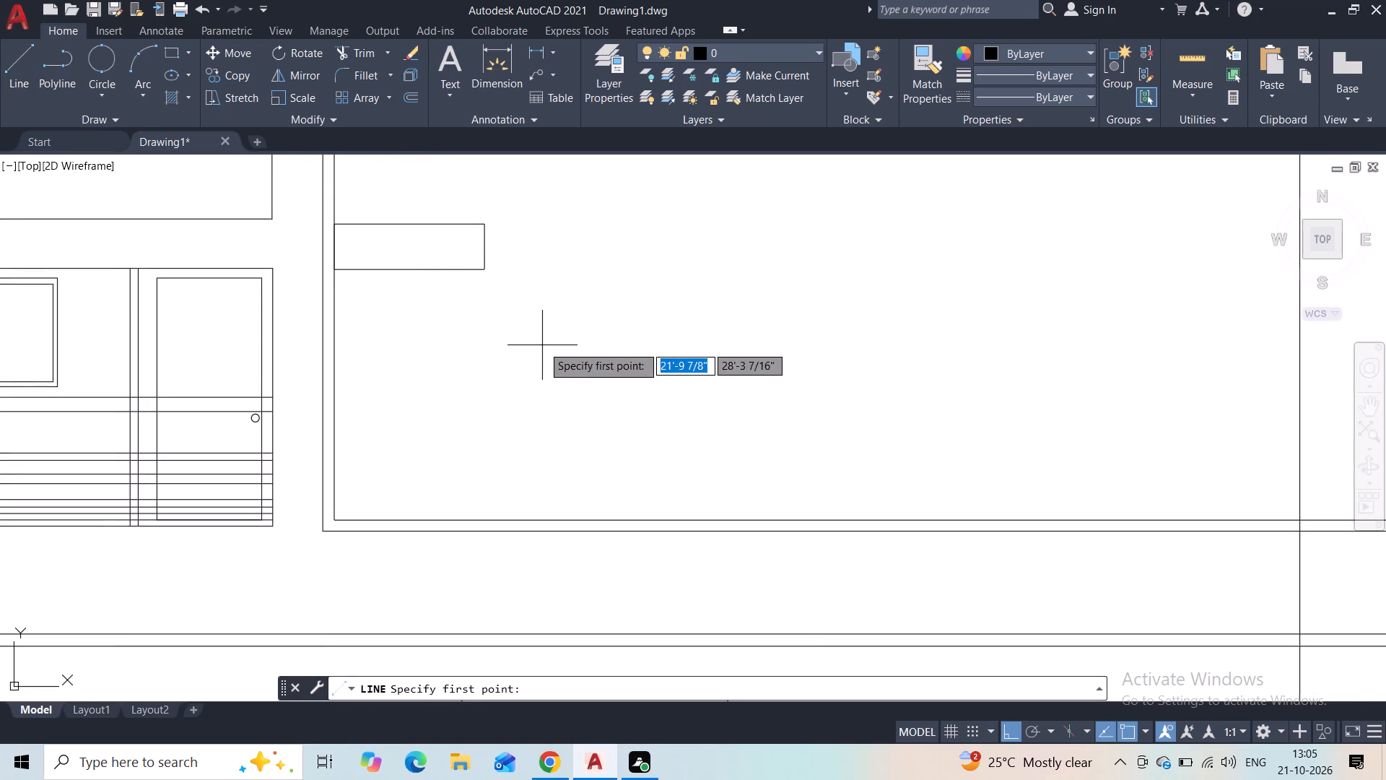
{"action": "left_click", "coordinate": [486, 275]}
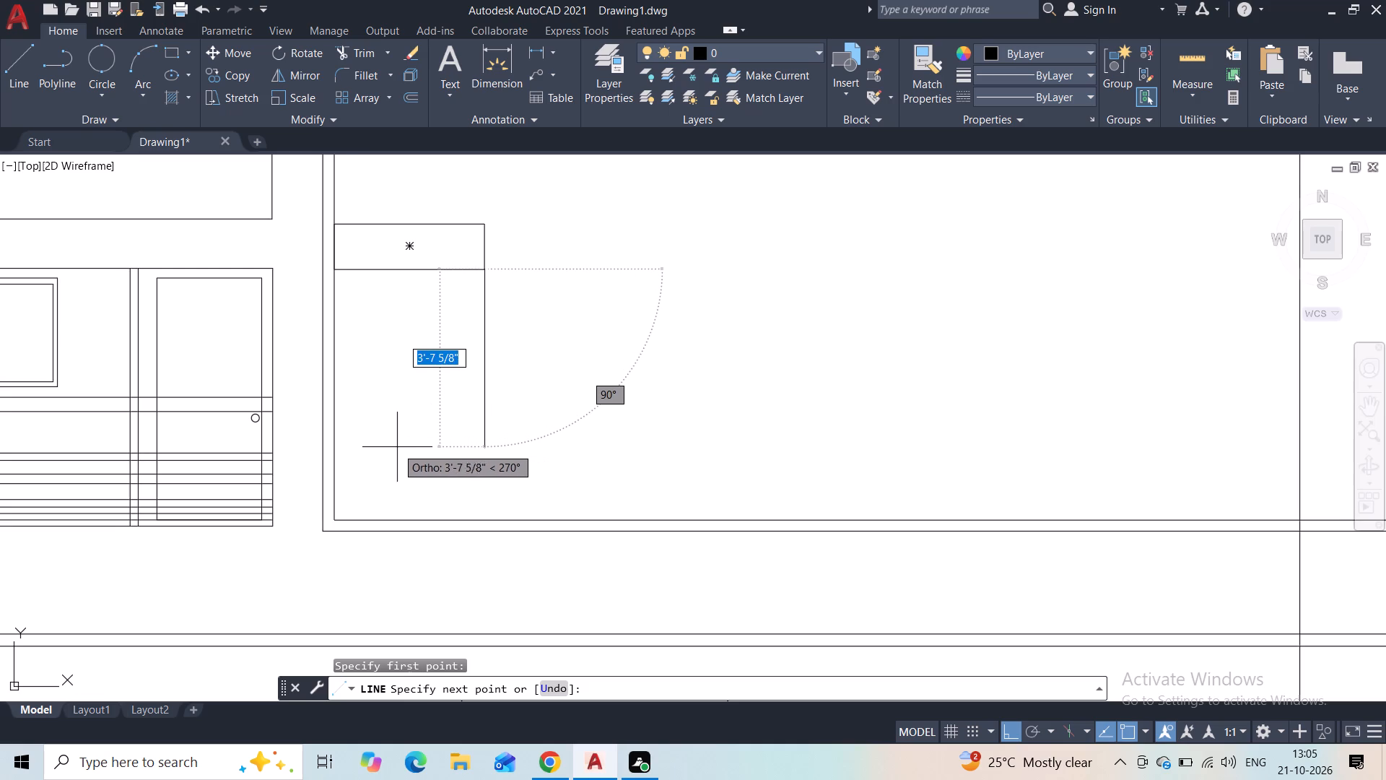
{"action": "left_click", "coordinate": [484, 442]}
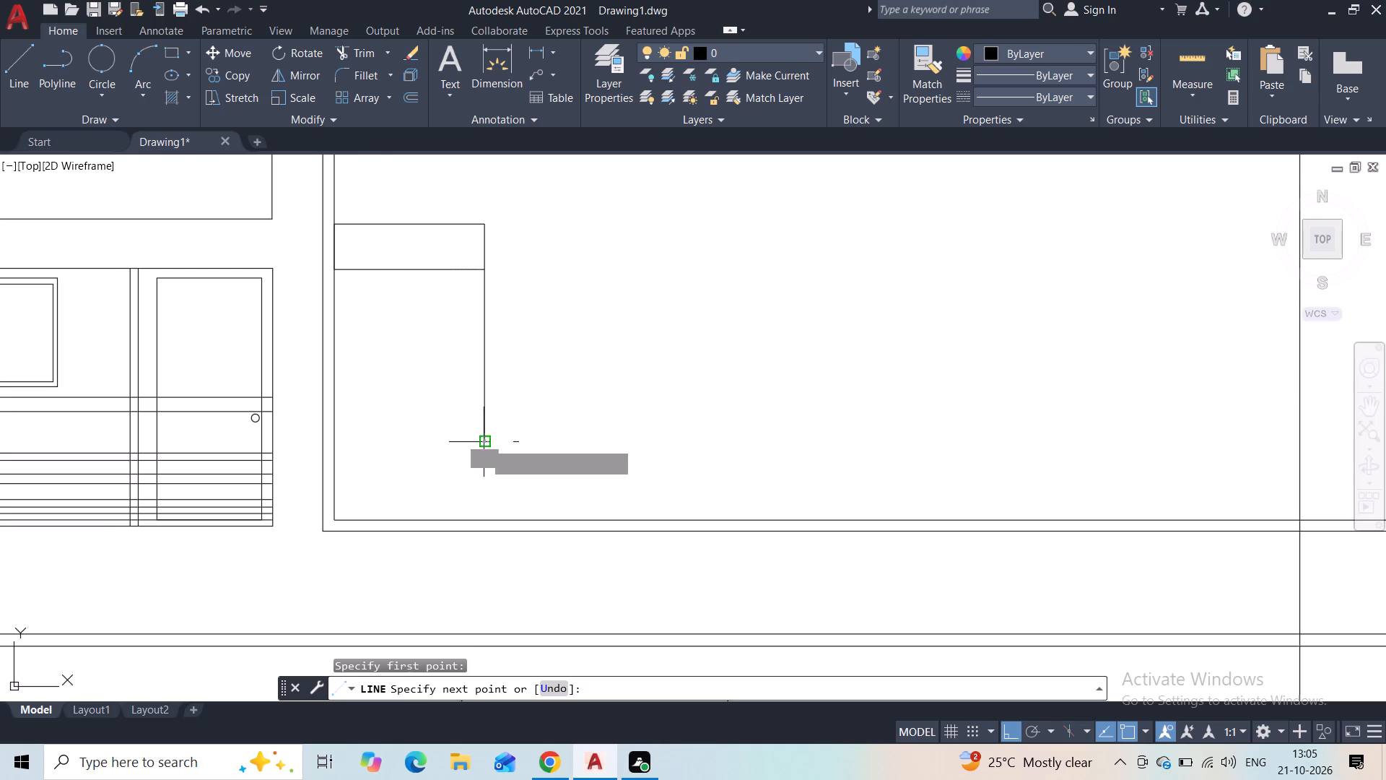
{"action": "left_click", "coordinate": [338, 441]}
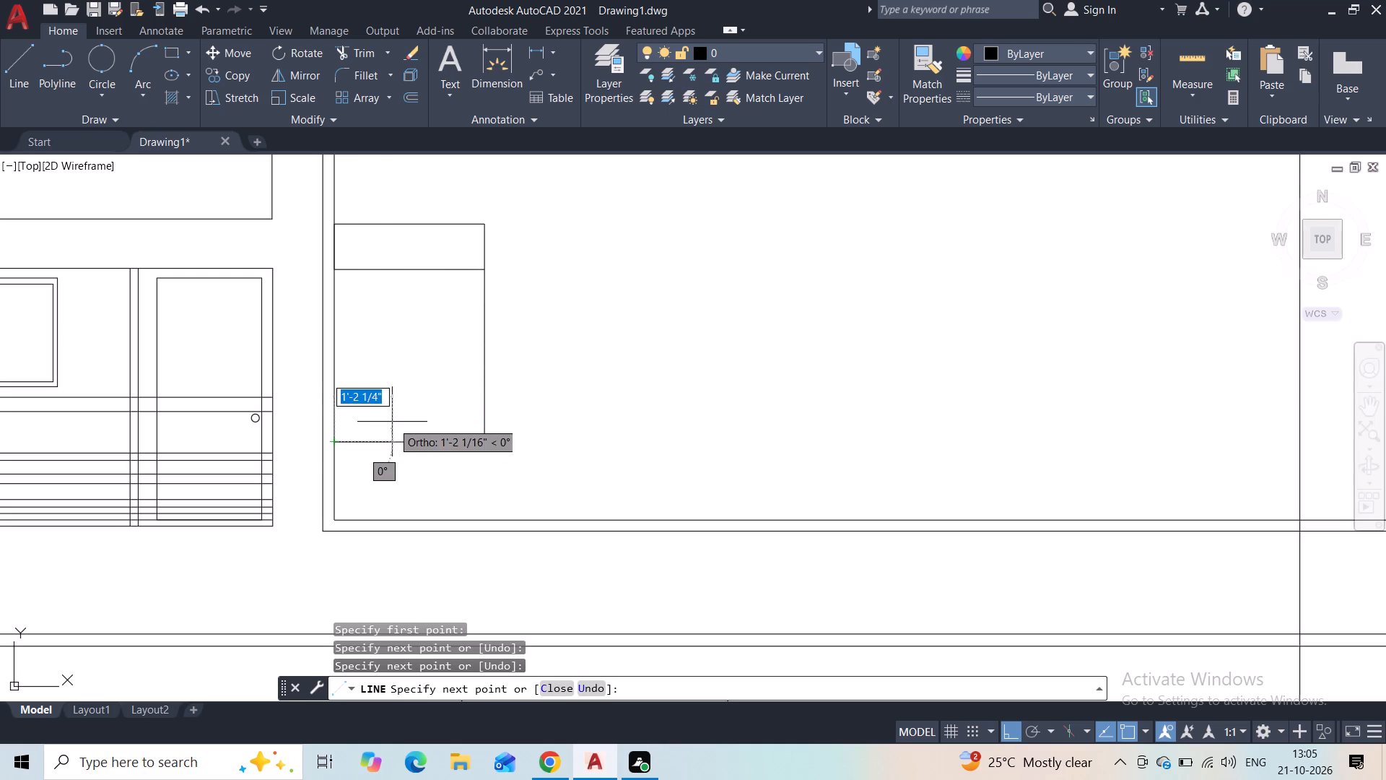
{"action": "key", "text": "Escape"}
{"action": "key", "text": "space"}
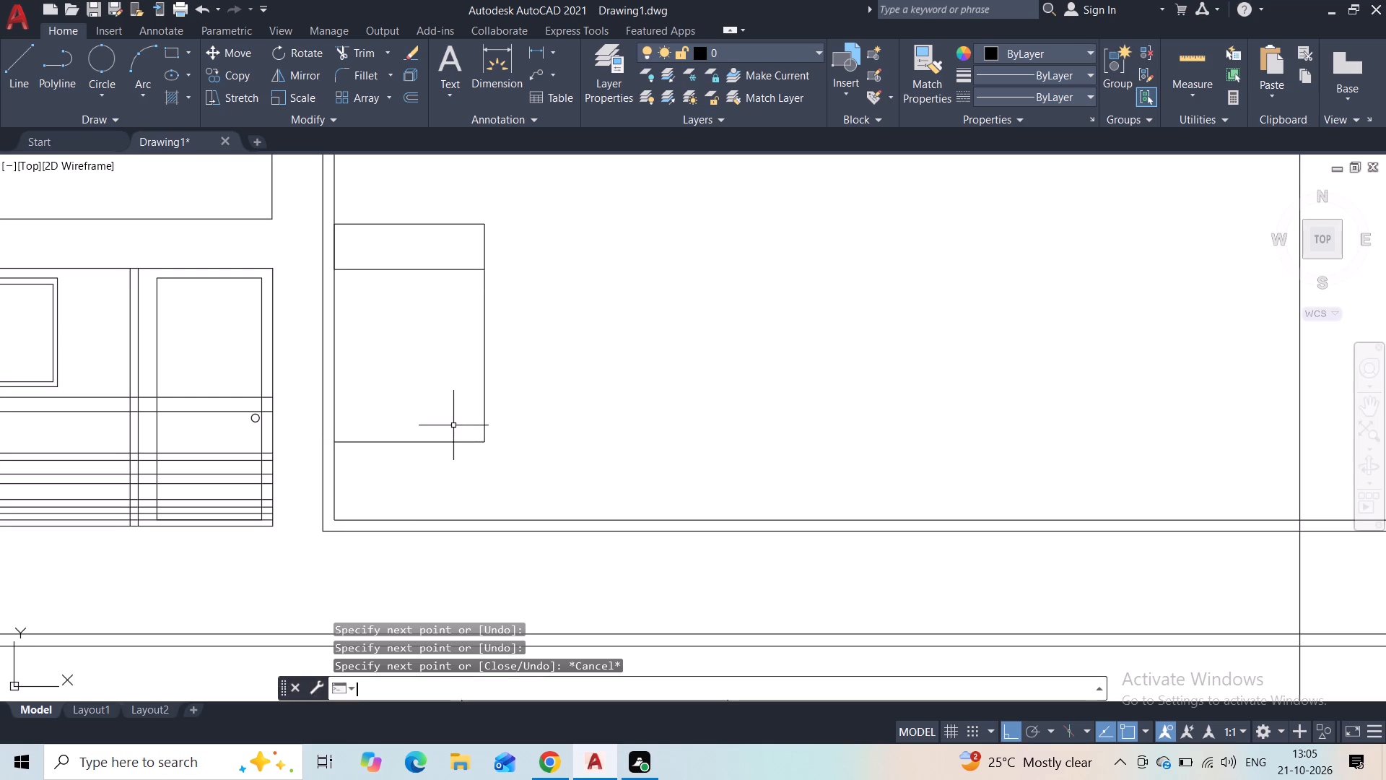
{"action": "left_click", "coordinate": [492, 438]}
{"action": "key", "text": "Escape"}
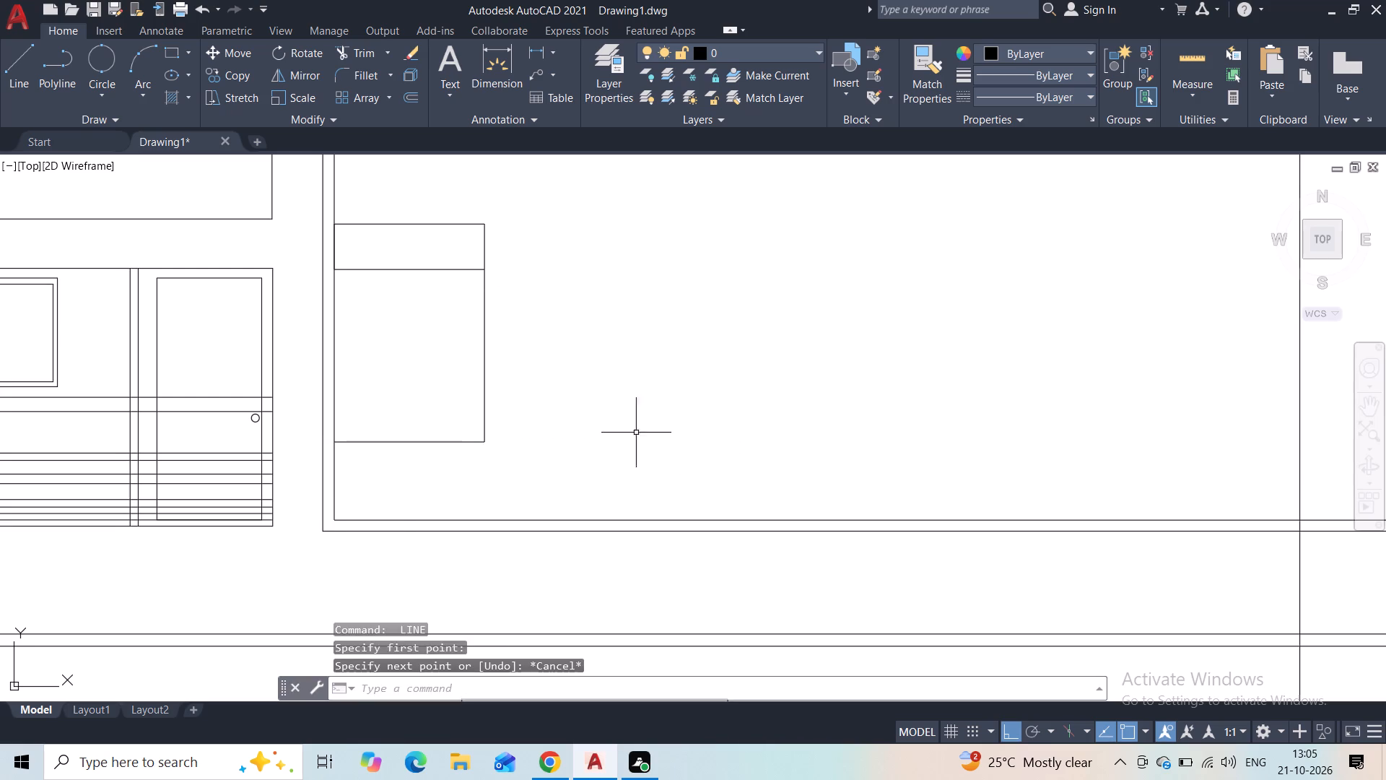
Draw a horizontal line from the outline's lower-right corner across to the building's right wall line.
{"action": "key", "text": "space"}
{"action": "left_click", "coordinate": [484, 446]}
{"action": "middle_click_drag", "start_coordinate": [706, 446], "coordinate": [459, 450]}
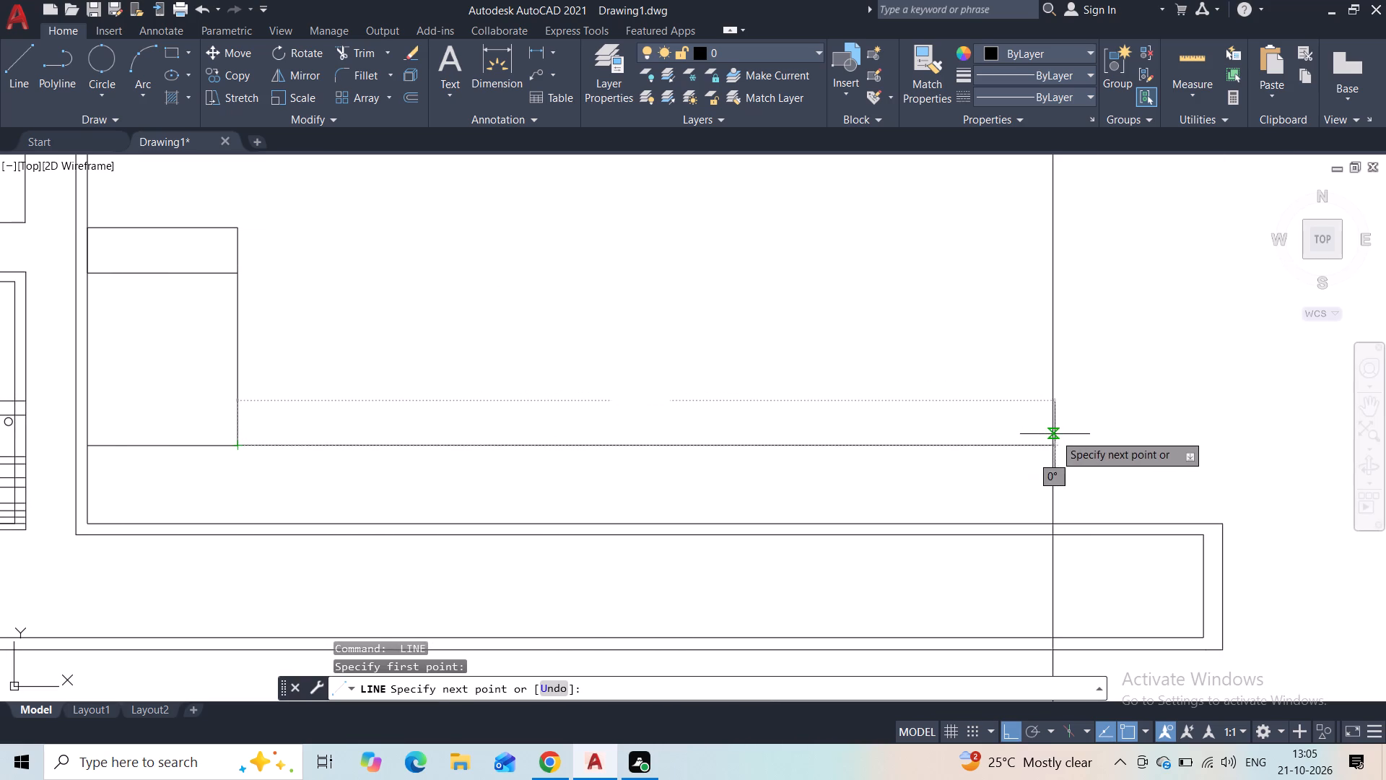
{"action": "left_click", "coordinate": [1051, 447]}
{"action": "key", "text": "Escape"}
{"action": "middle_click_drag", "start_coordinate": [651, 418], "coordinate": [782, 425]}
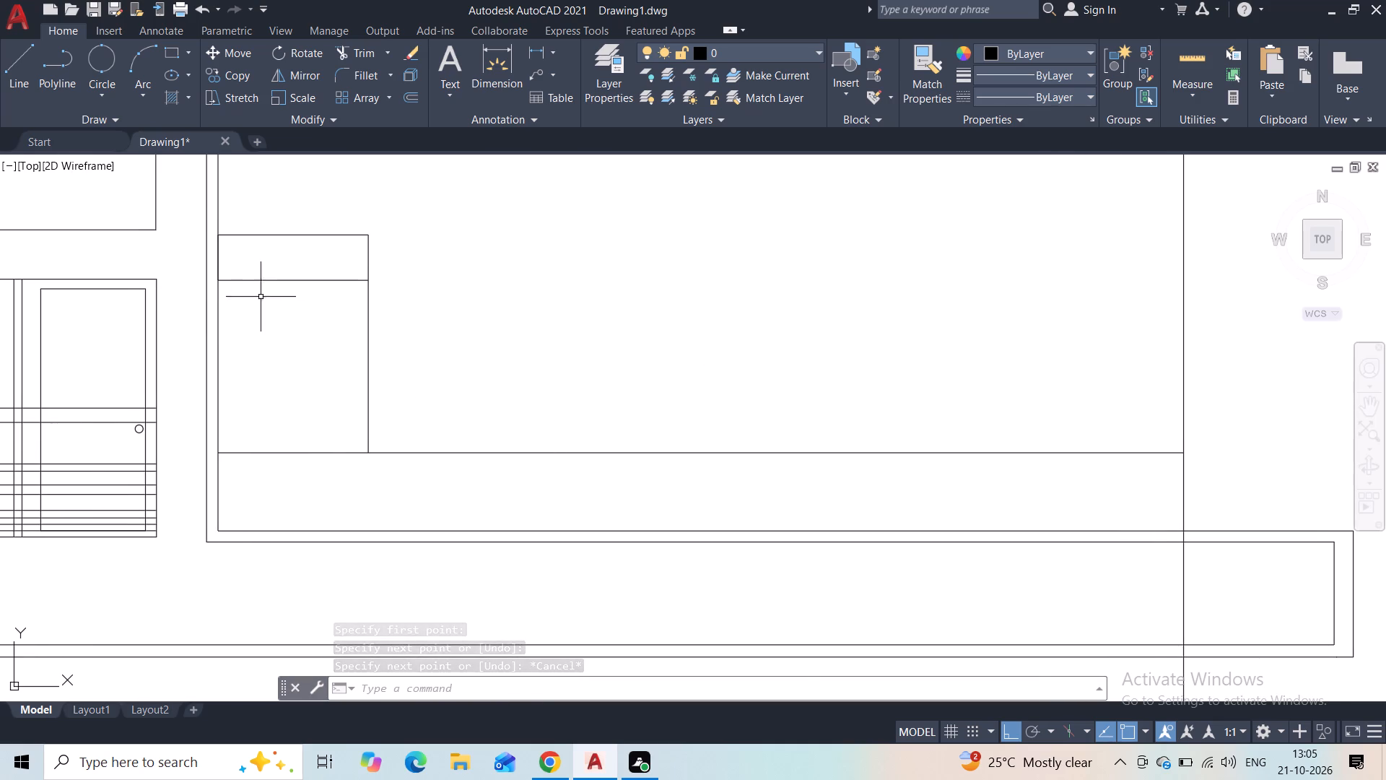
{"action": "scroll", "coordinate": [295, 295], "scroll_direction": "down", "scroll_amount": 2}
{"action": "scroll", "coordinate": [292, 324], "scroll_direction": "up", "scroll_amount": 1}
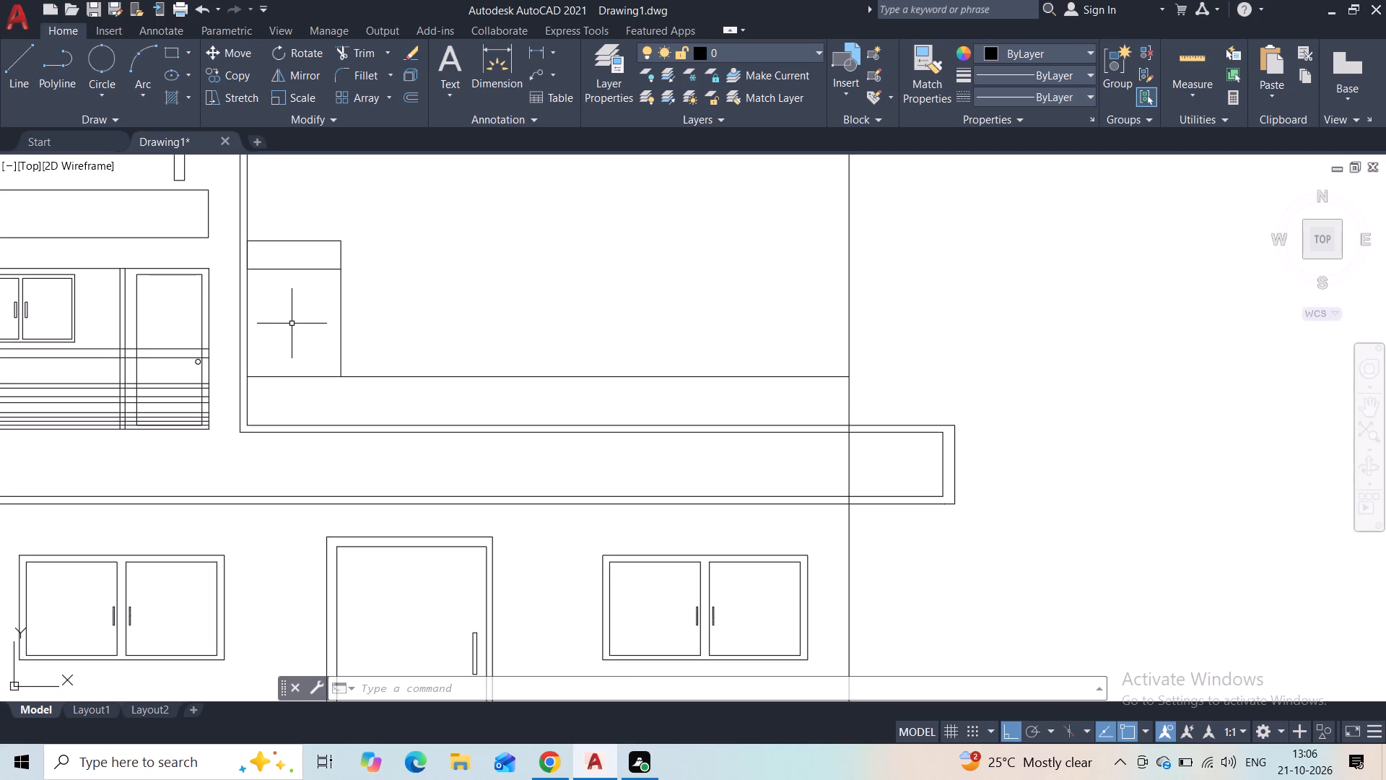
Draw a horizontal line from the L-shaped frame's inner vertical line to the right wall line, a little above the existing terrace line.
{"action": "left_click", "coordinate": [7, 62]}
{"action": "scroll", "coordinate": [248, 343], "scroll_direction": "up", "scroll_amount": 1}
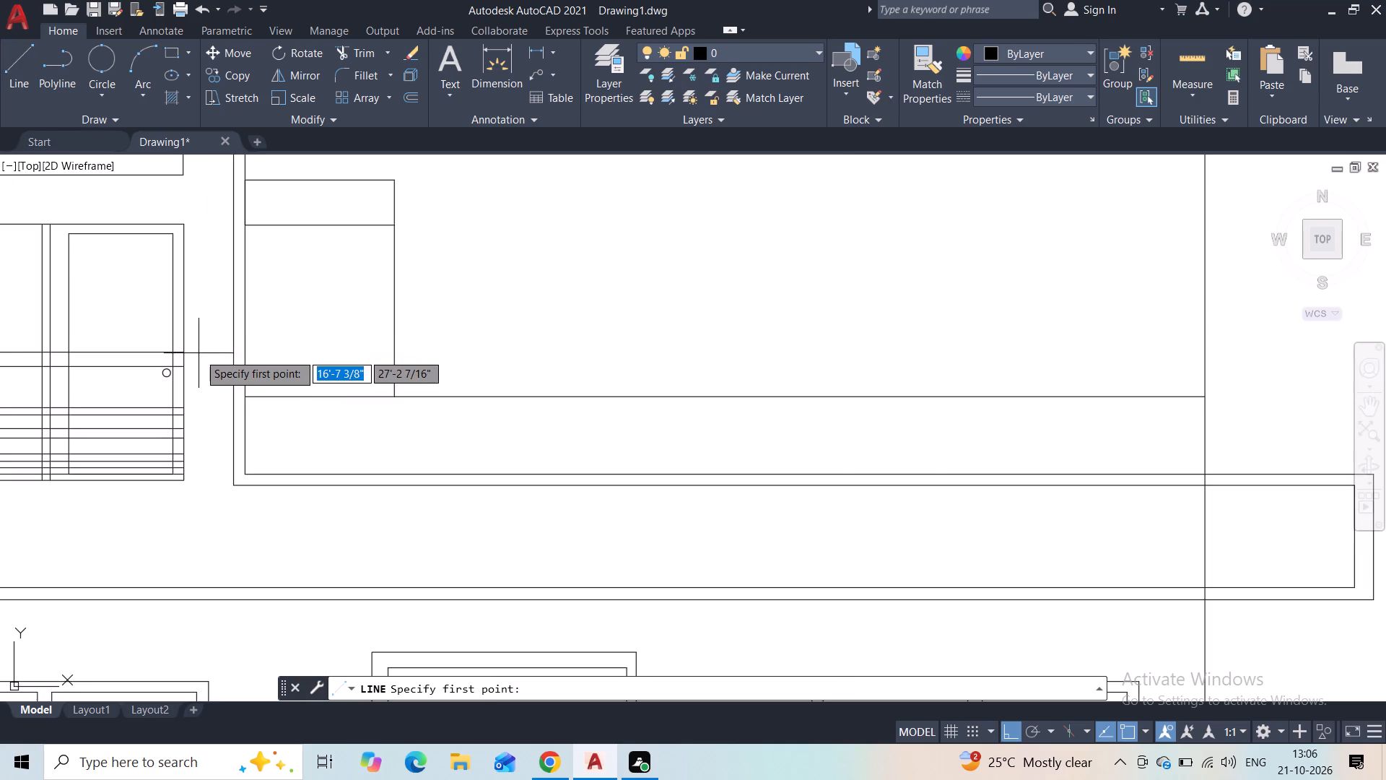
{"action": "left_click", "coordinate": [242, 354]}
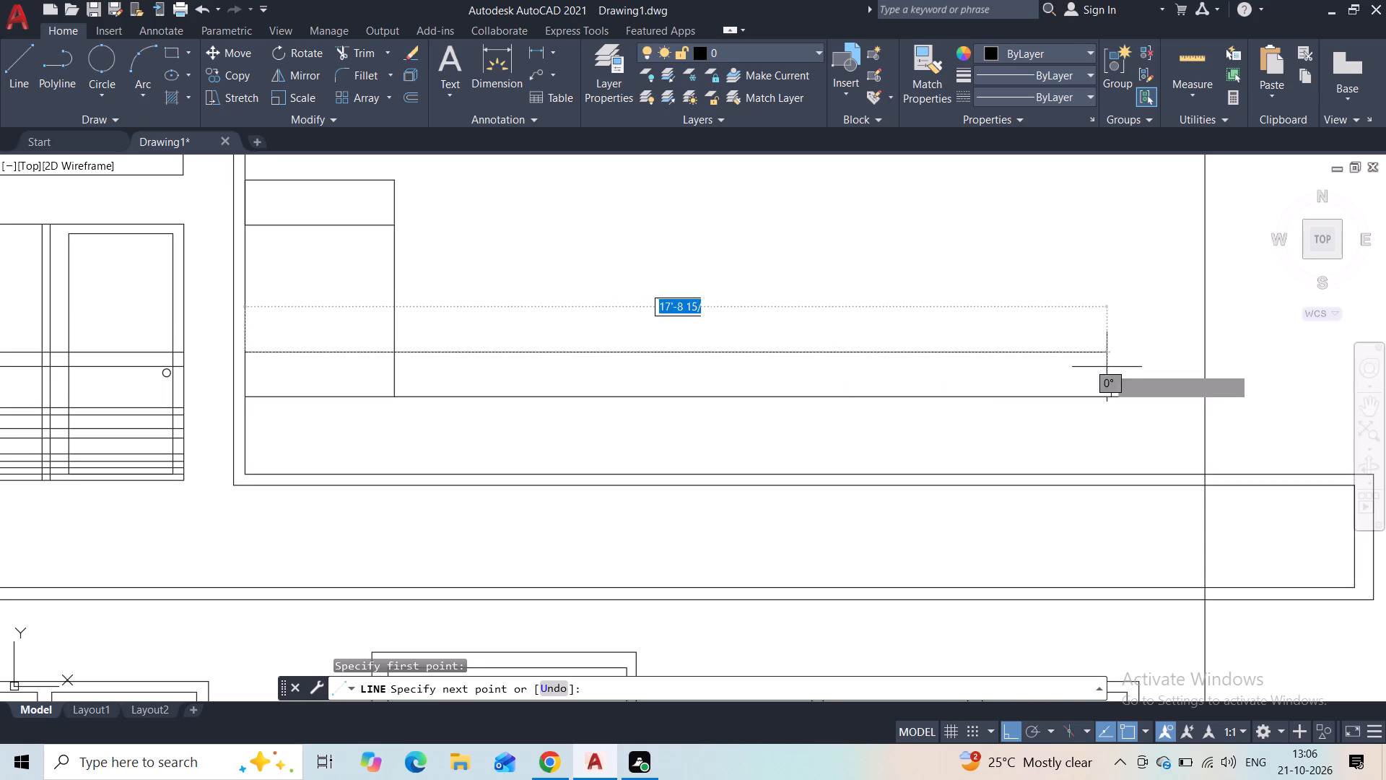
{"action": "left_click", "coordinate": [1202, 357]}
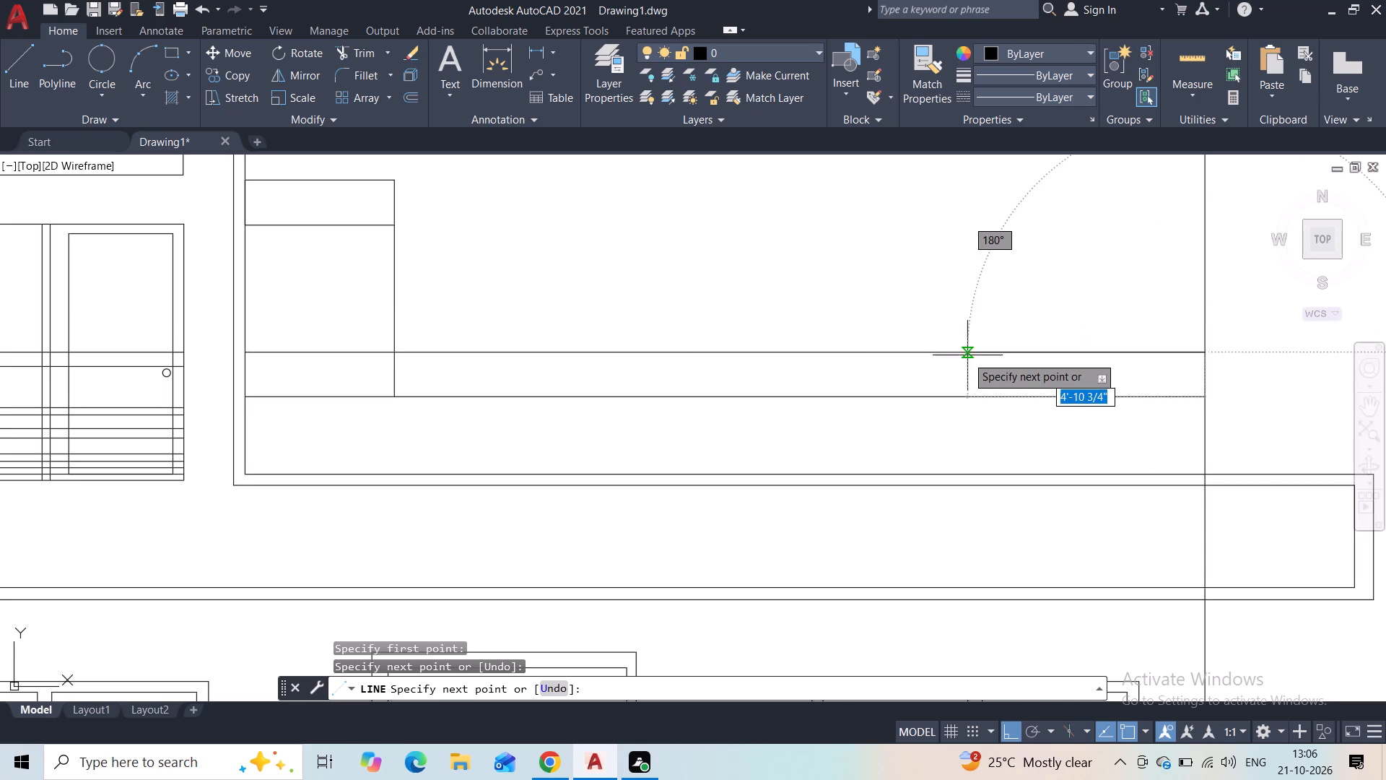
{"action": "key", "text": "Escape"}
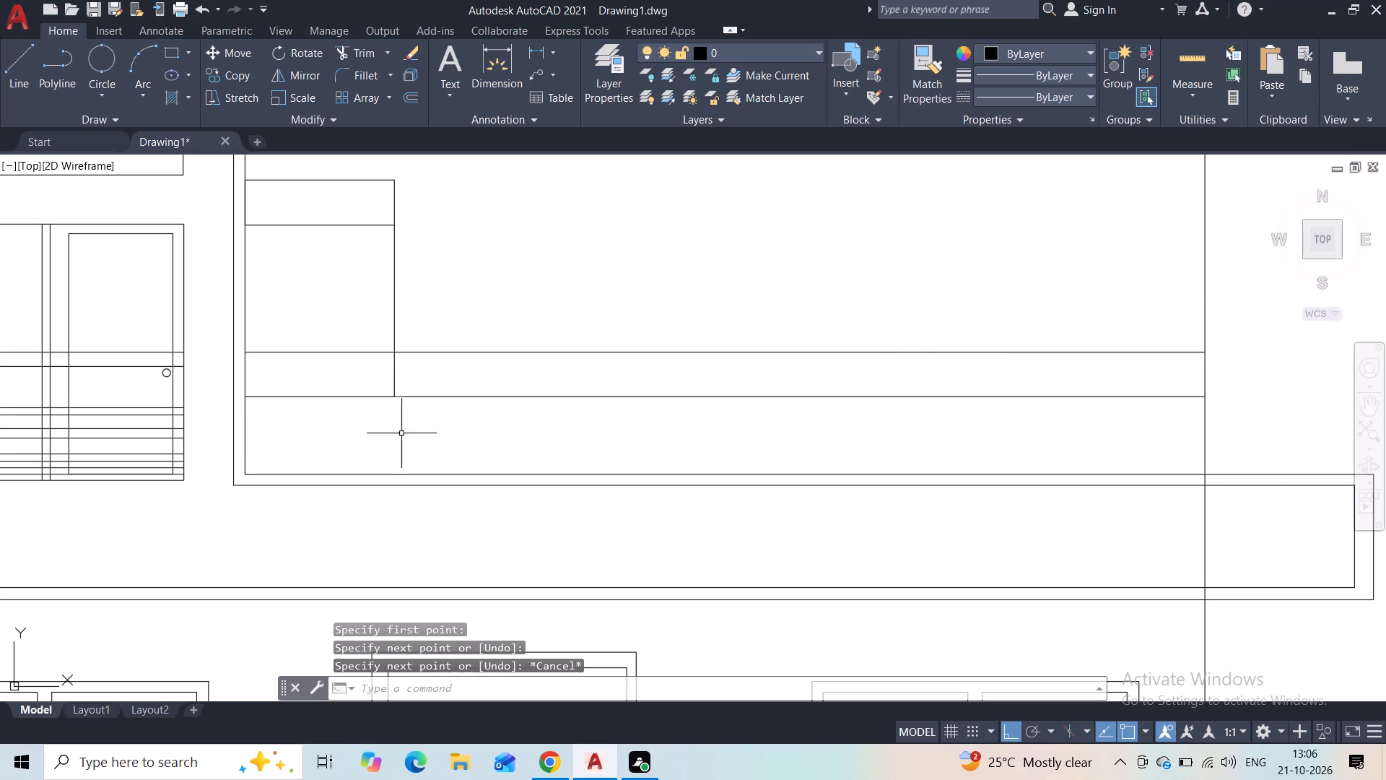
Draw a second horizontal line just below the new one, from the frame's inner vertical line to the right wall line.
{"action": "left_click", "coordinate": [30, 87]}
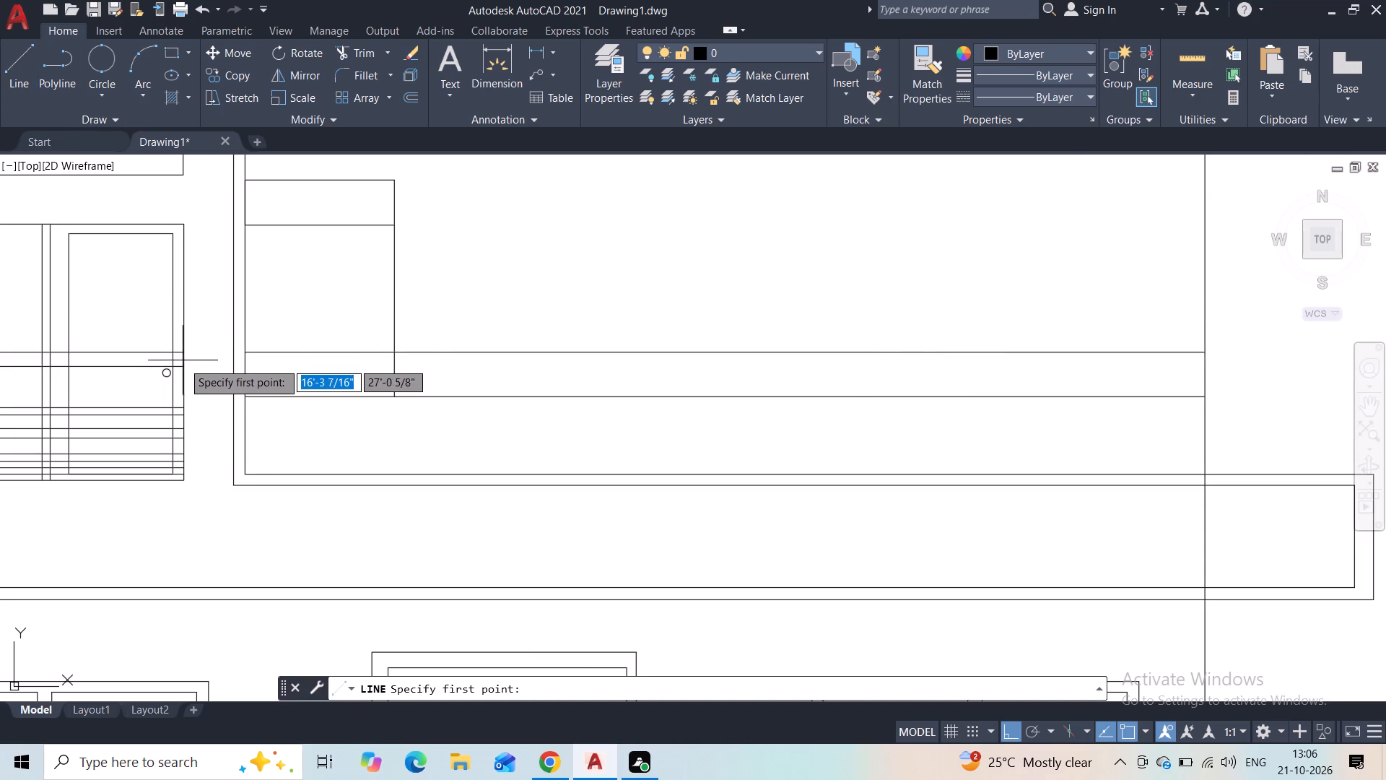
{"action": "left_click", "coordinate": [242, 370]}
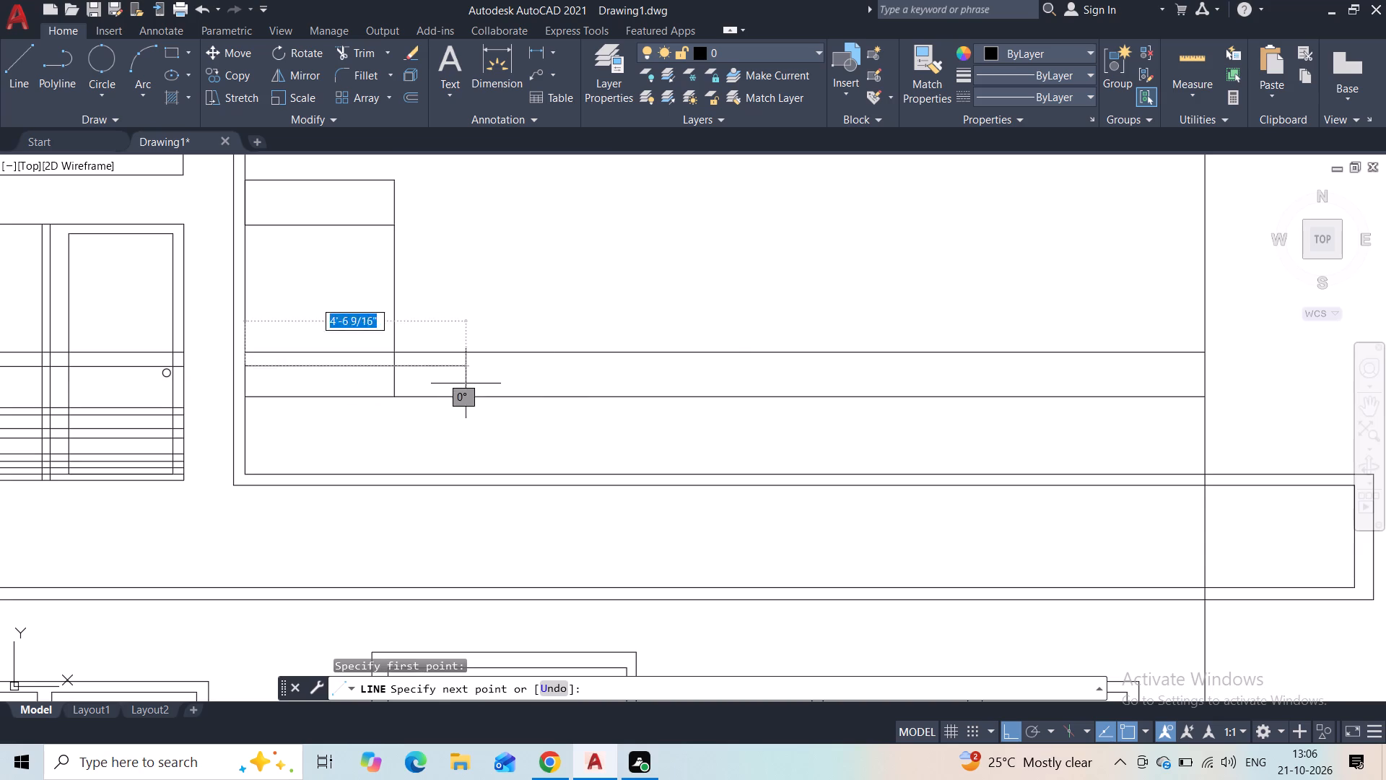
{"action": "left_click", "coordinate": [1200, 370]}
{"action": "key", "text": "Escape"}
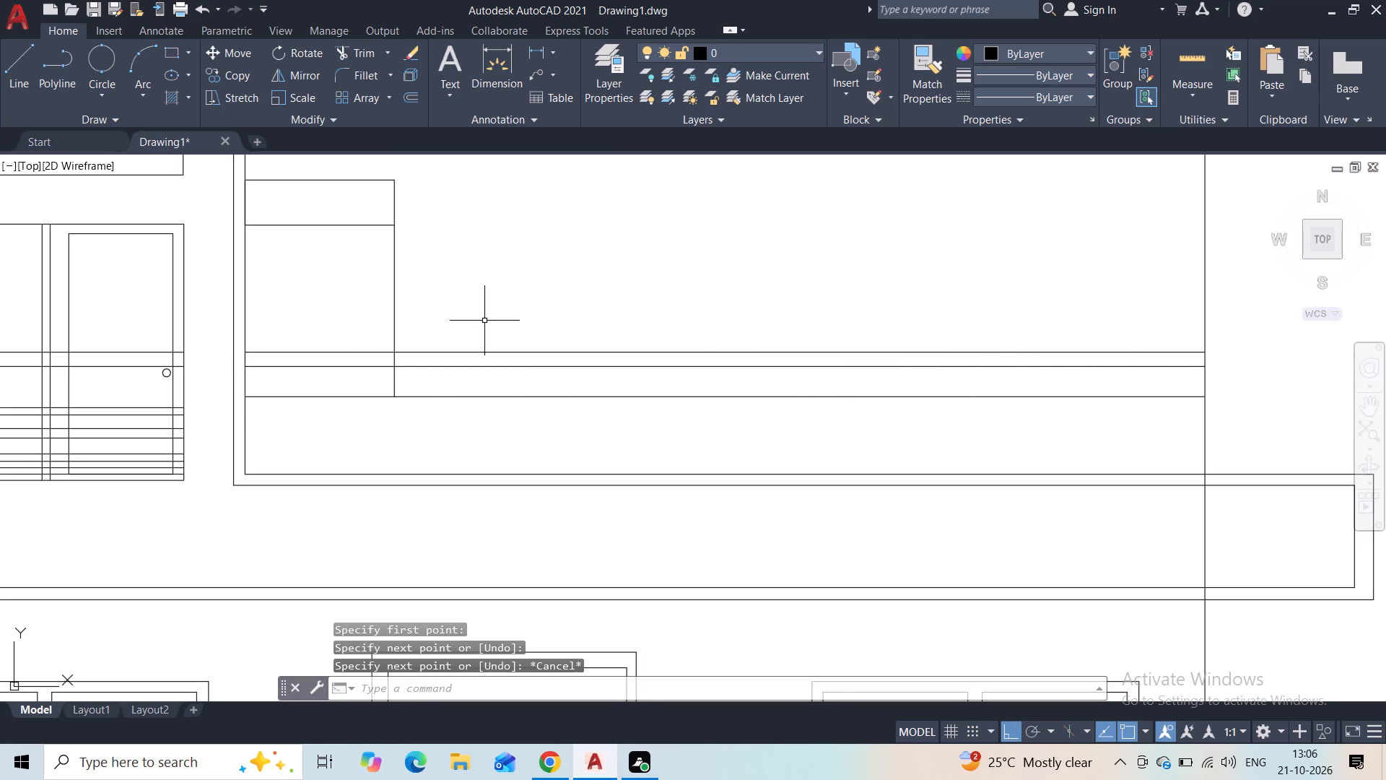
Draw a narrow upright post about 2" wide with connected lines, hanging from the upper rail line near the frame to below the lowest terrace line.
{"action": "middle_click_drag", "start_coordinate": [479, 321], "coordinate": [494, 267]}
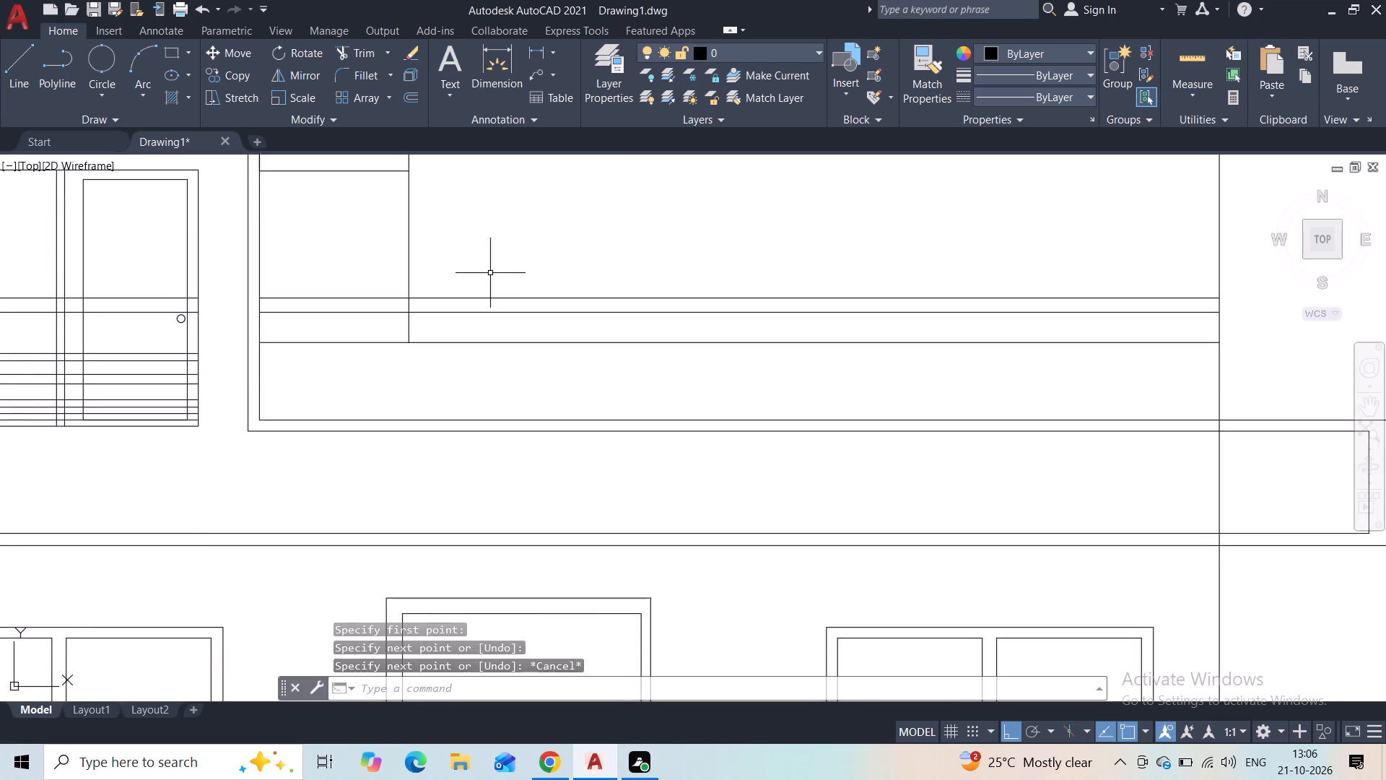
{"action": "left_click", "coordinate": [15, 86]}
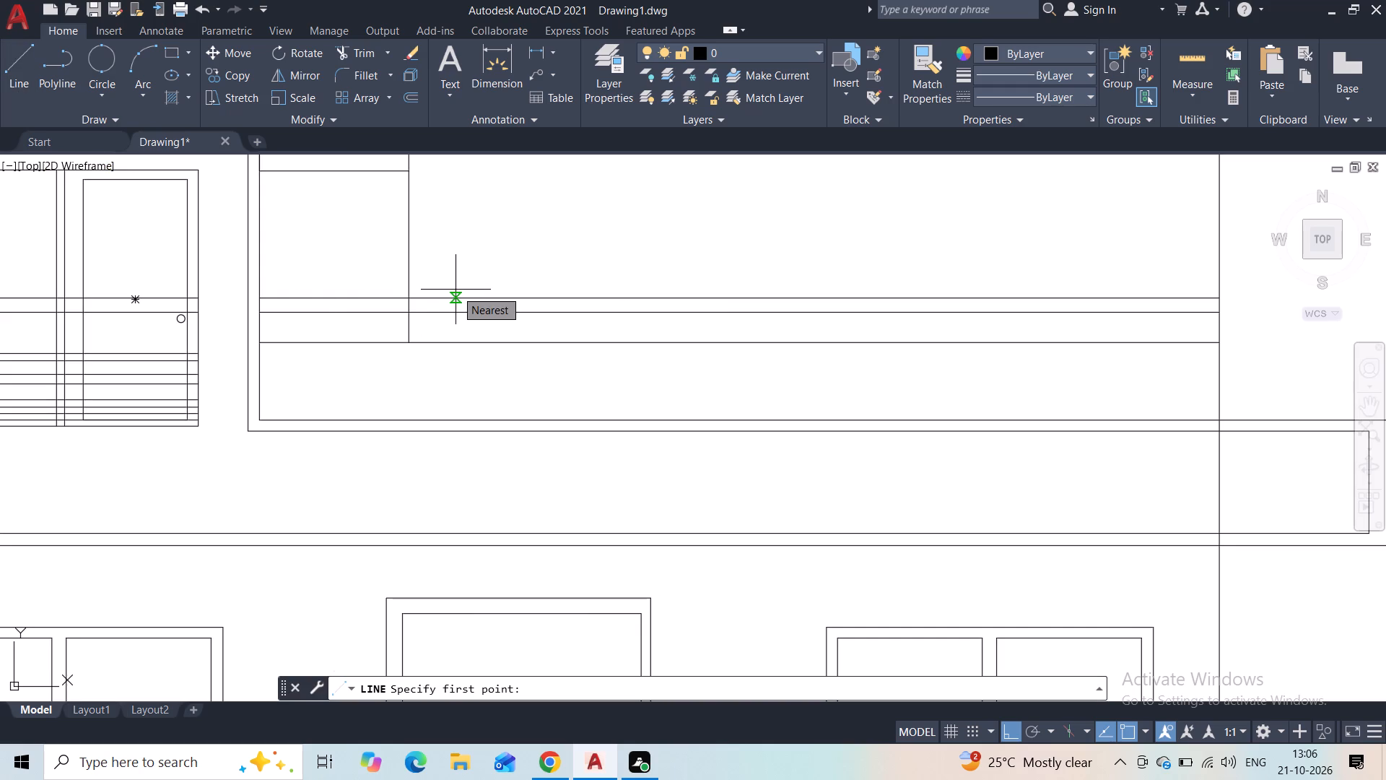
{"action": "scroll", "coordinate": [336, 301], "scroll_direction": "down", "scroll_amount": 1}
{"action": "scroll", "coordinate": [336, 301], "scroll_direction": "up", "scroll_amount": 2}
{"action": "left_click", "coordinate": [335, 299]}
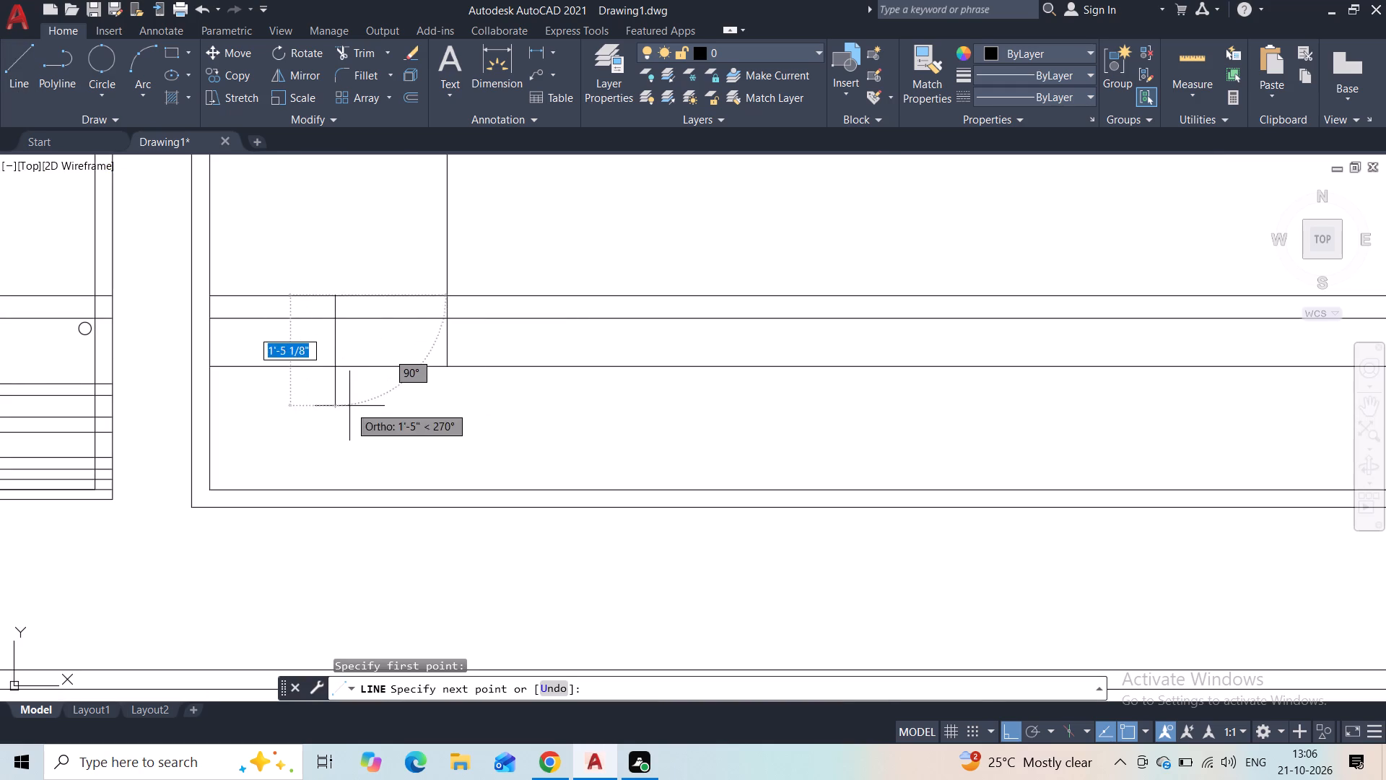
{"action": "left_click", "coordinate": [333, 425]}
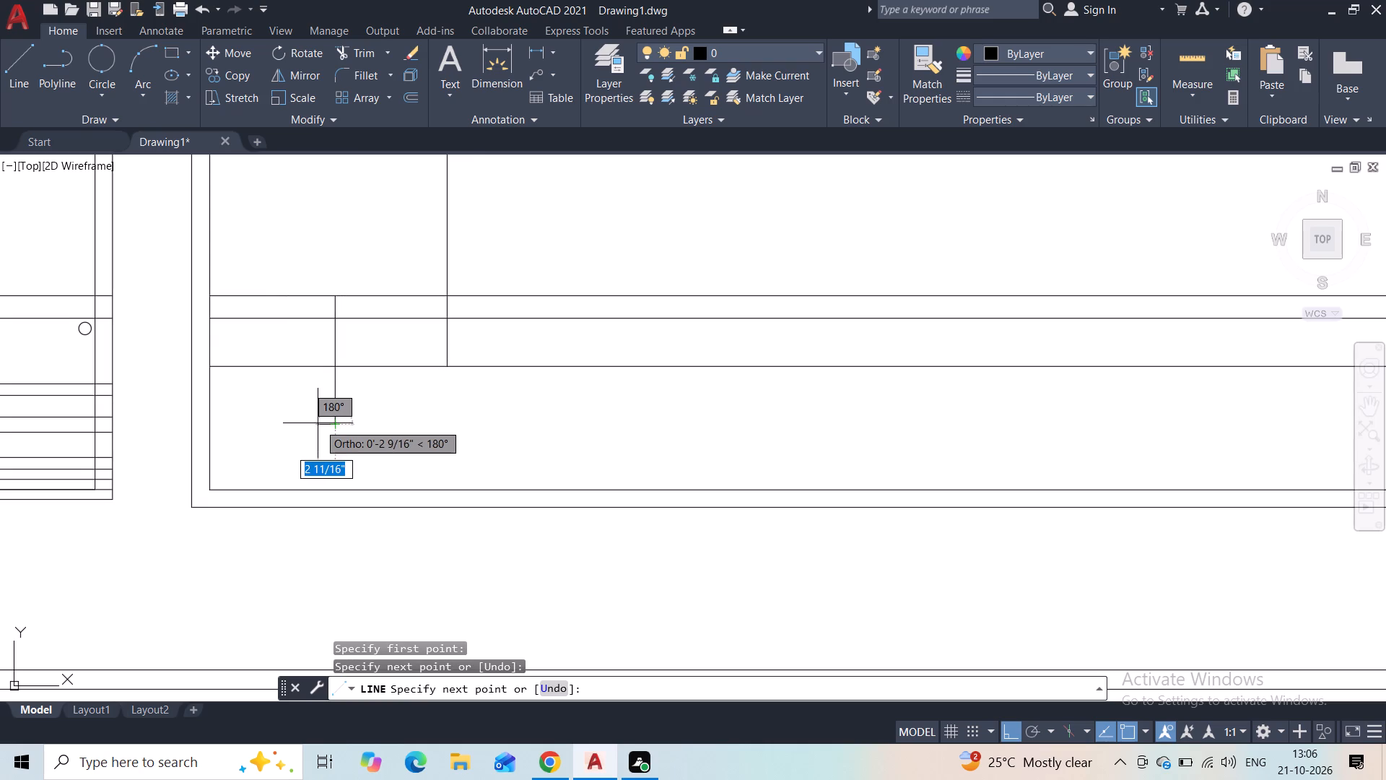
{"action": "left_click", "coordinate": [321, 422]}
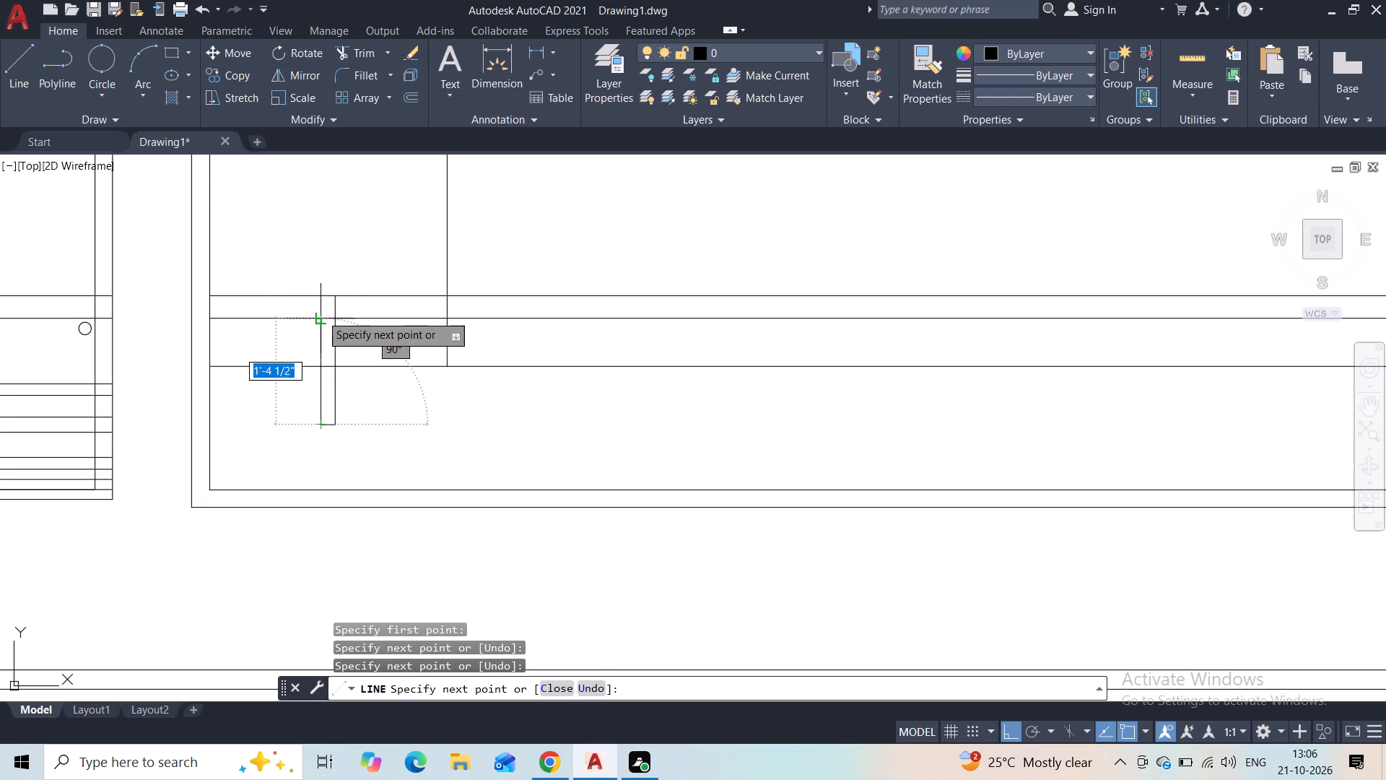
{"action": "left_click", "coordinate": [320, 298]}
{"action": "key", "text": "Escape"}
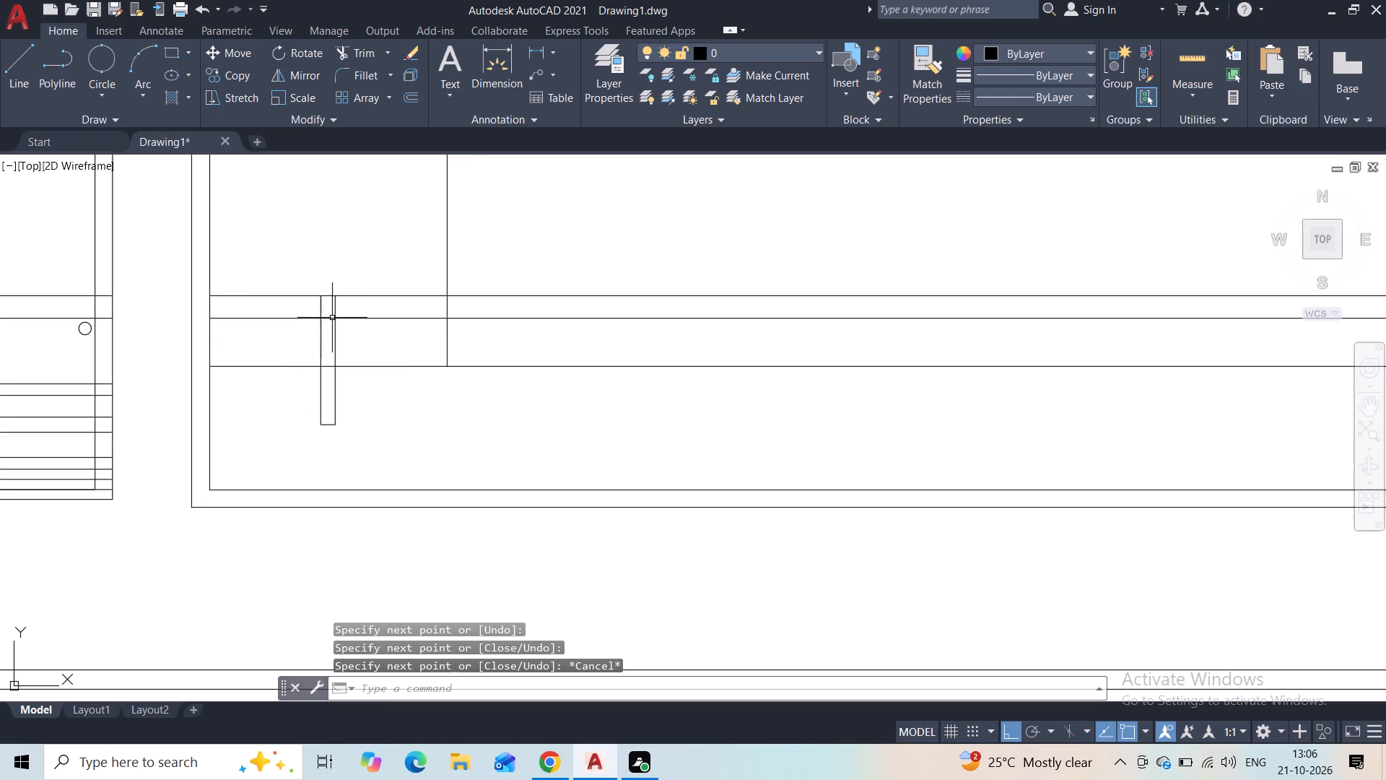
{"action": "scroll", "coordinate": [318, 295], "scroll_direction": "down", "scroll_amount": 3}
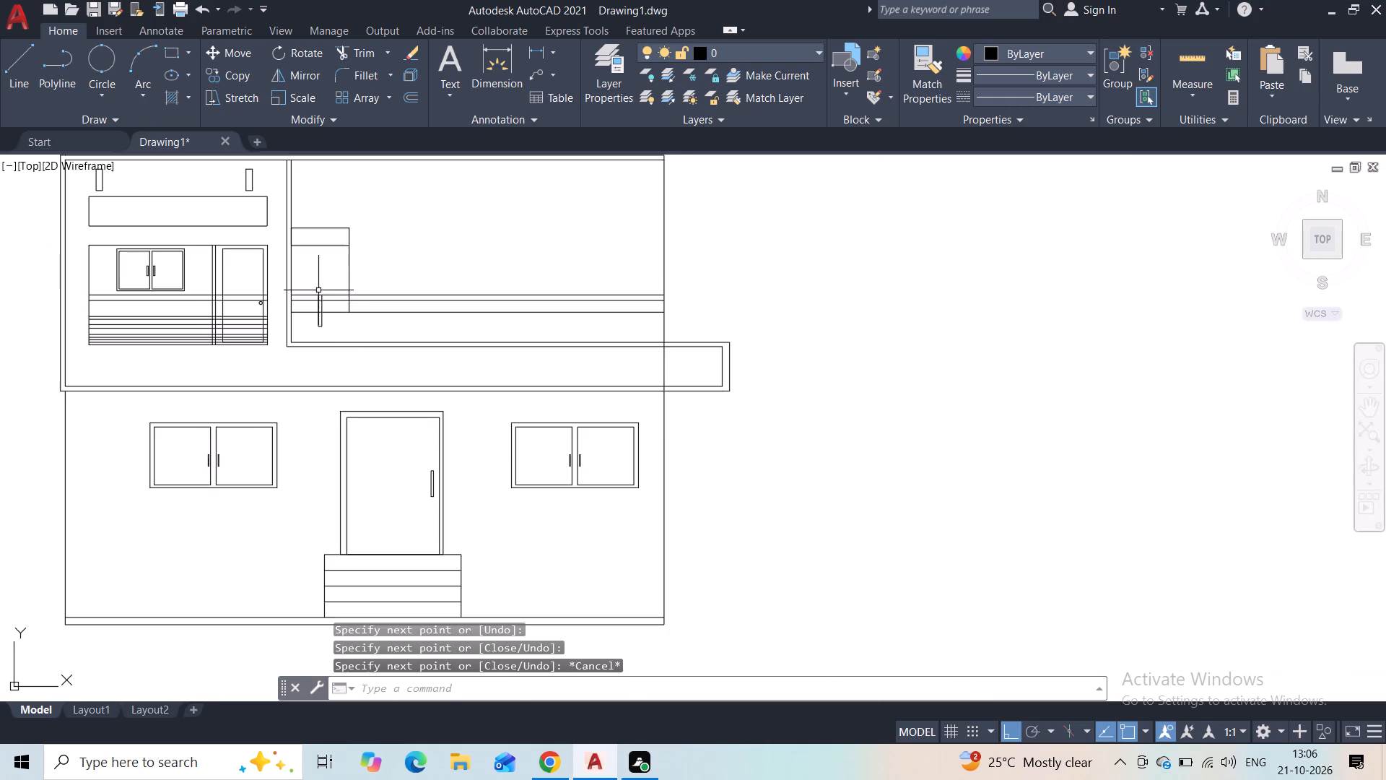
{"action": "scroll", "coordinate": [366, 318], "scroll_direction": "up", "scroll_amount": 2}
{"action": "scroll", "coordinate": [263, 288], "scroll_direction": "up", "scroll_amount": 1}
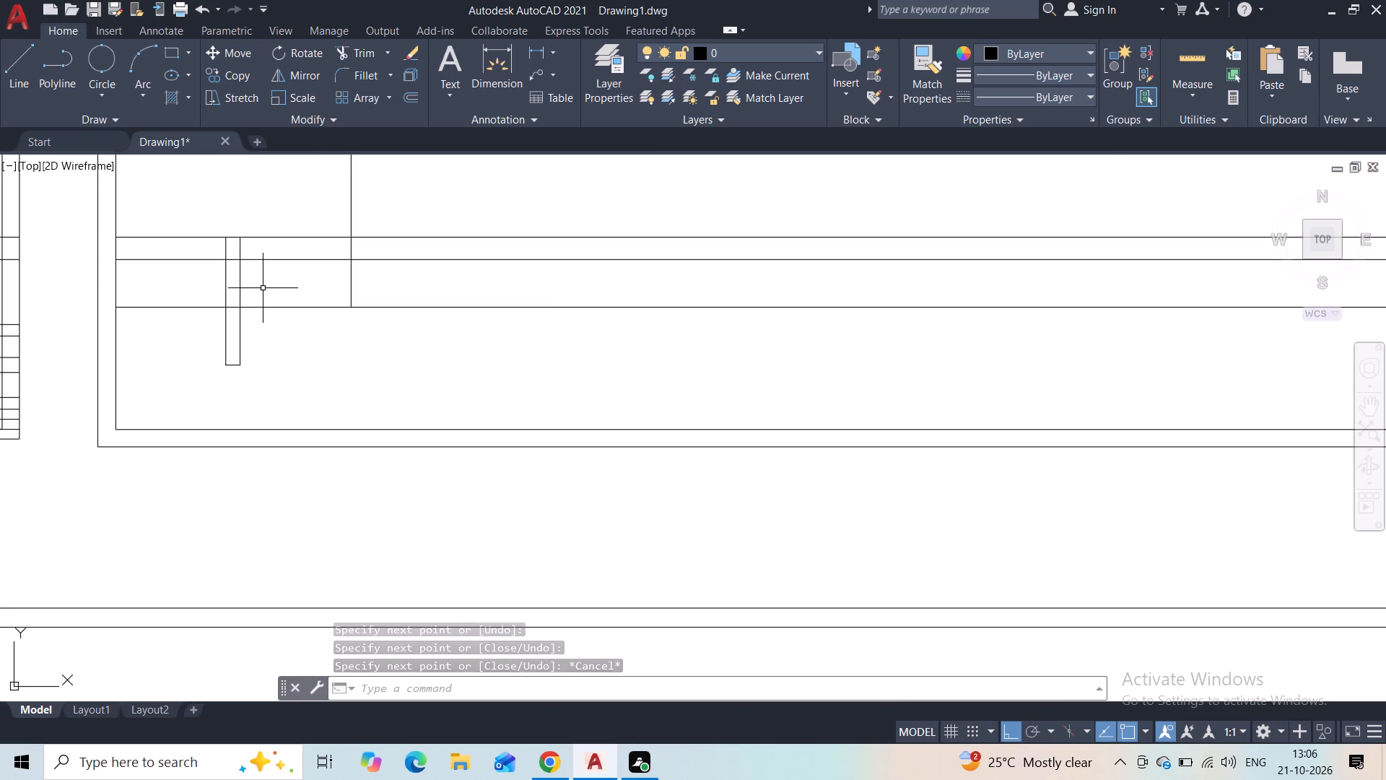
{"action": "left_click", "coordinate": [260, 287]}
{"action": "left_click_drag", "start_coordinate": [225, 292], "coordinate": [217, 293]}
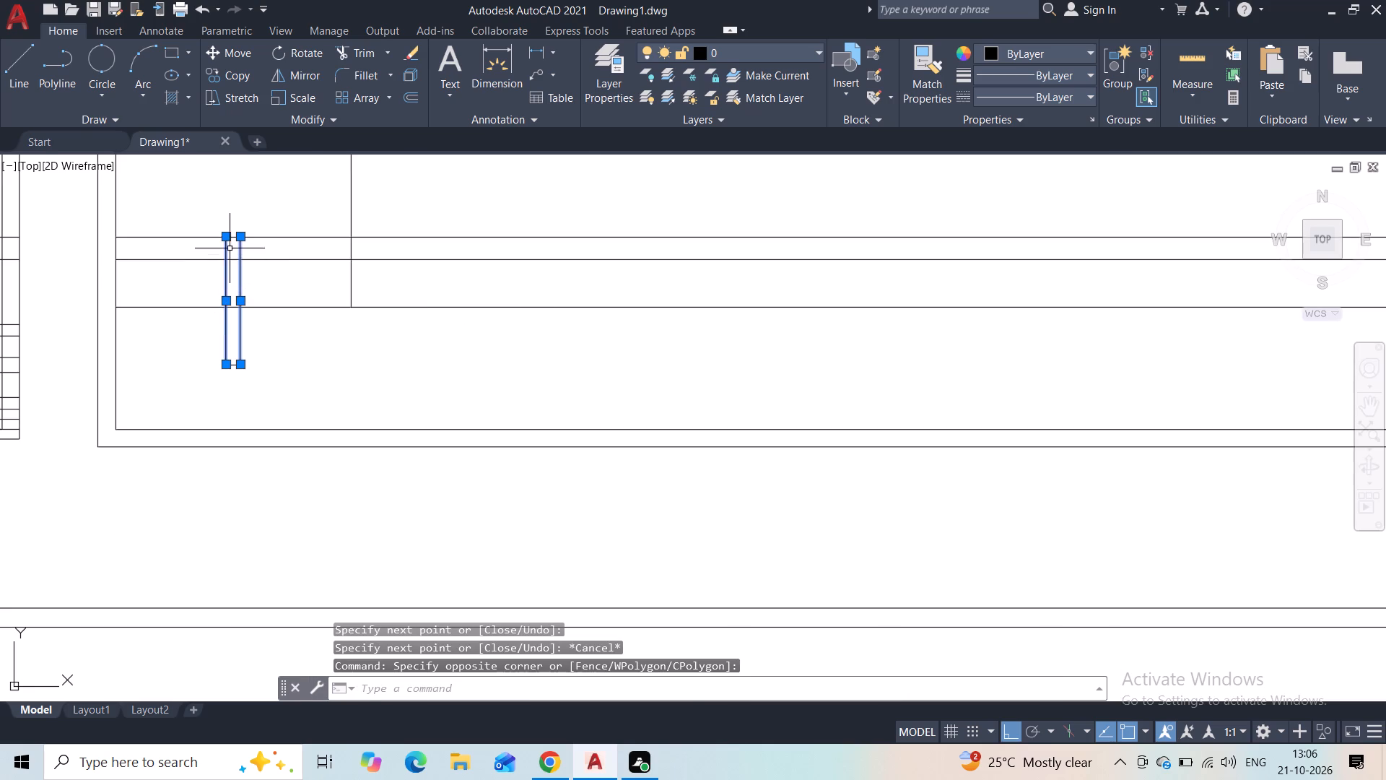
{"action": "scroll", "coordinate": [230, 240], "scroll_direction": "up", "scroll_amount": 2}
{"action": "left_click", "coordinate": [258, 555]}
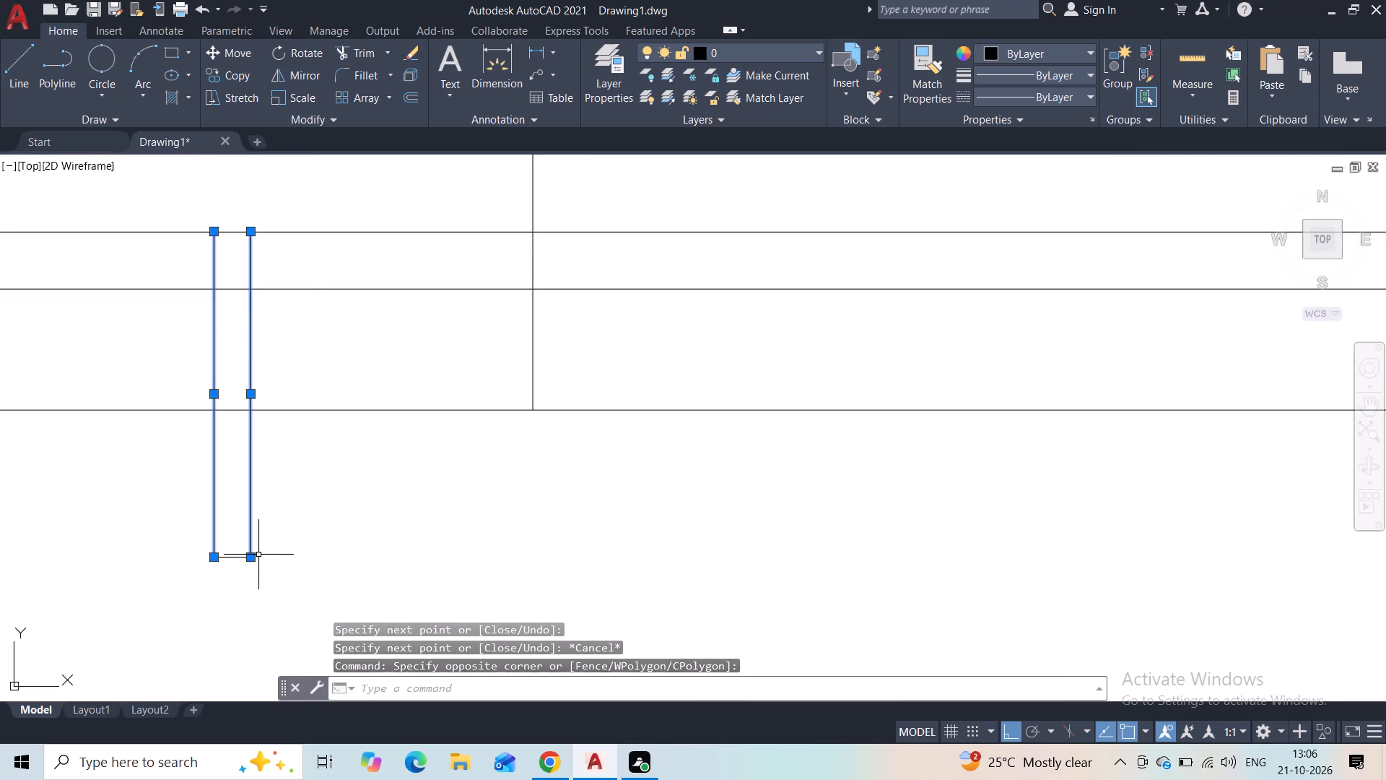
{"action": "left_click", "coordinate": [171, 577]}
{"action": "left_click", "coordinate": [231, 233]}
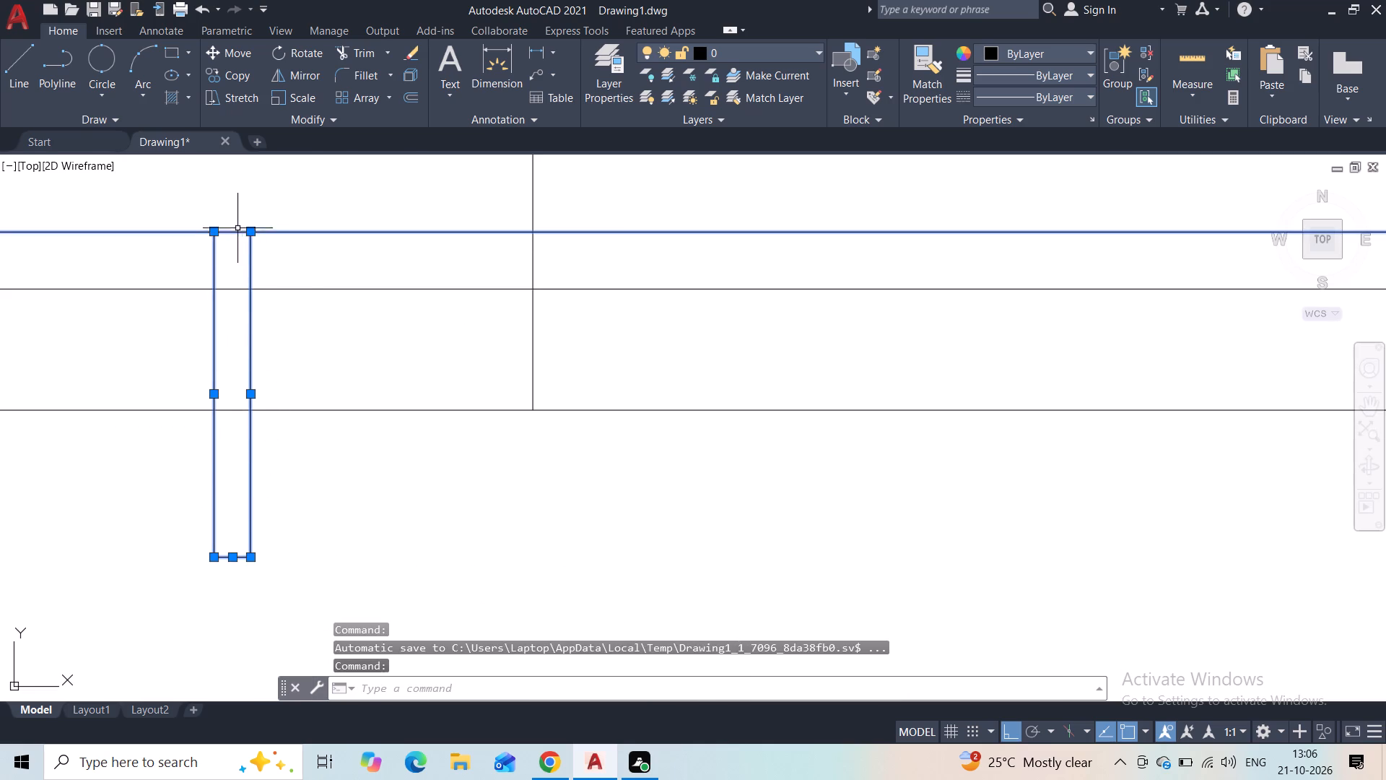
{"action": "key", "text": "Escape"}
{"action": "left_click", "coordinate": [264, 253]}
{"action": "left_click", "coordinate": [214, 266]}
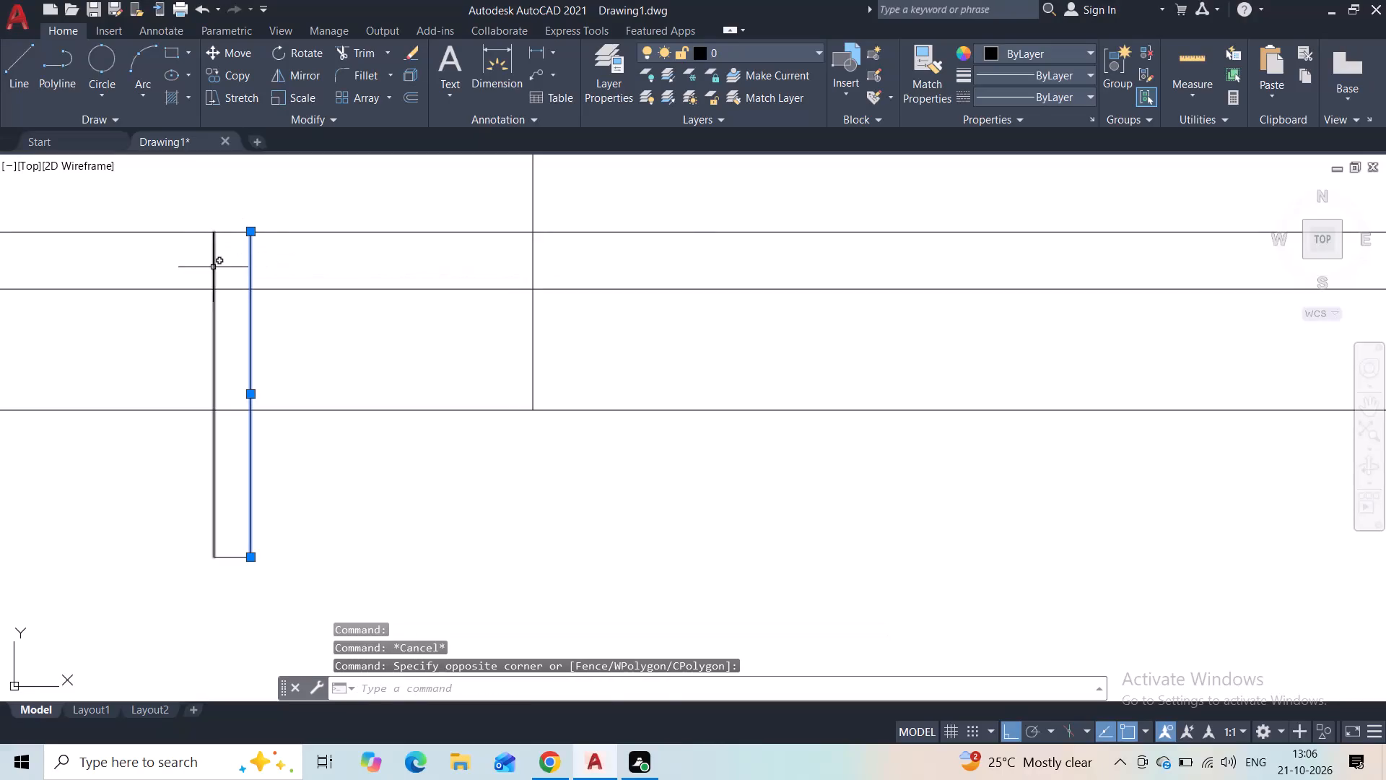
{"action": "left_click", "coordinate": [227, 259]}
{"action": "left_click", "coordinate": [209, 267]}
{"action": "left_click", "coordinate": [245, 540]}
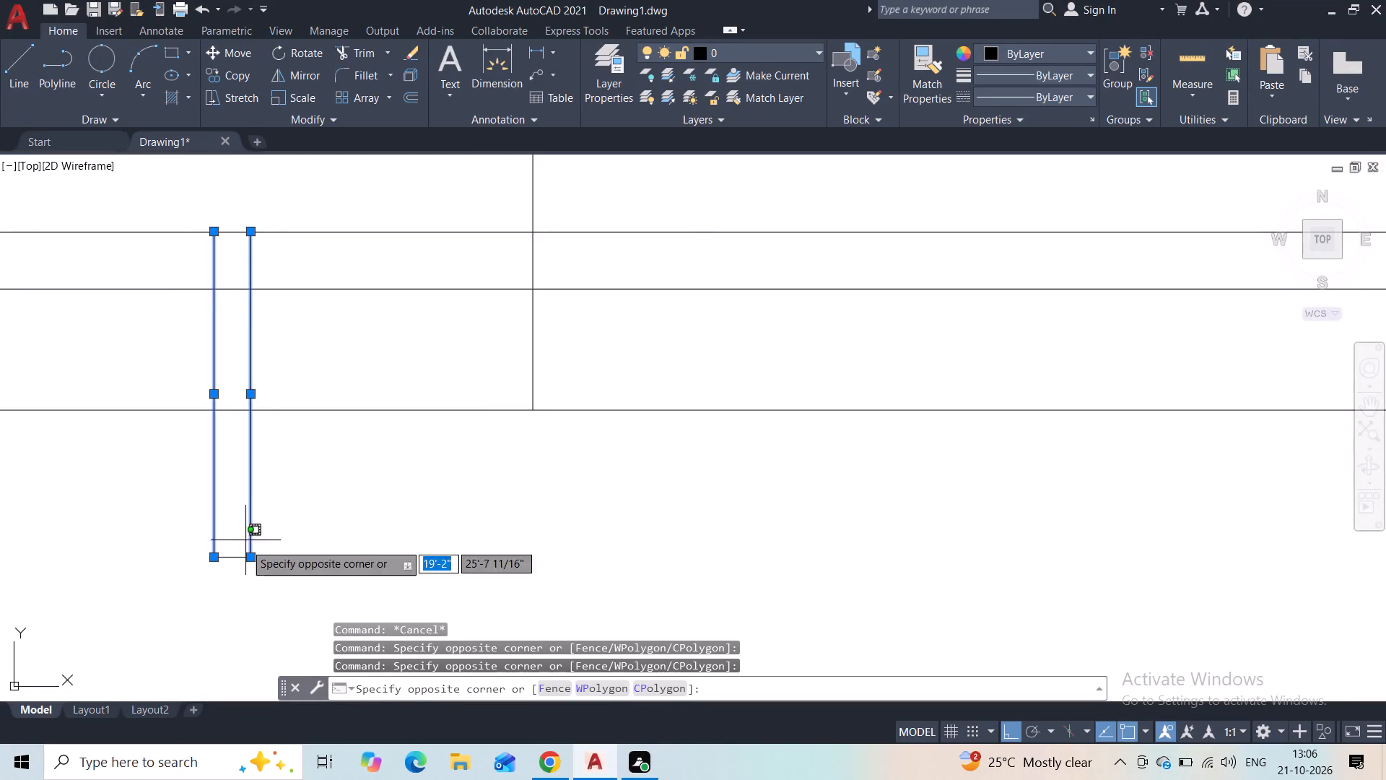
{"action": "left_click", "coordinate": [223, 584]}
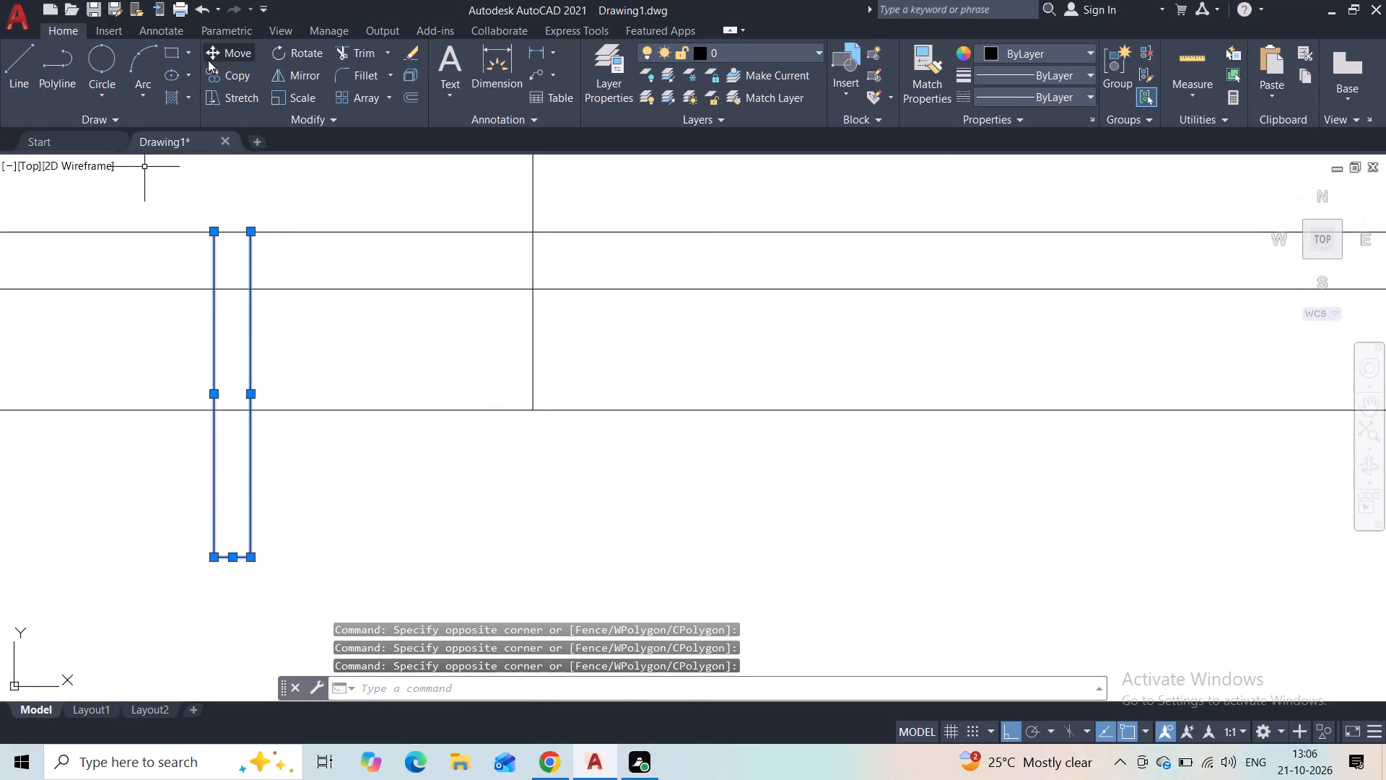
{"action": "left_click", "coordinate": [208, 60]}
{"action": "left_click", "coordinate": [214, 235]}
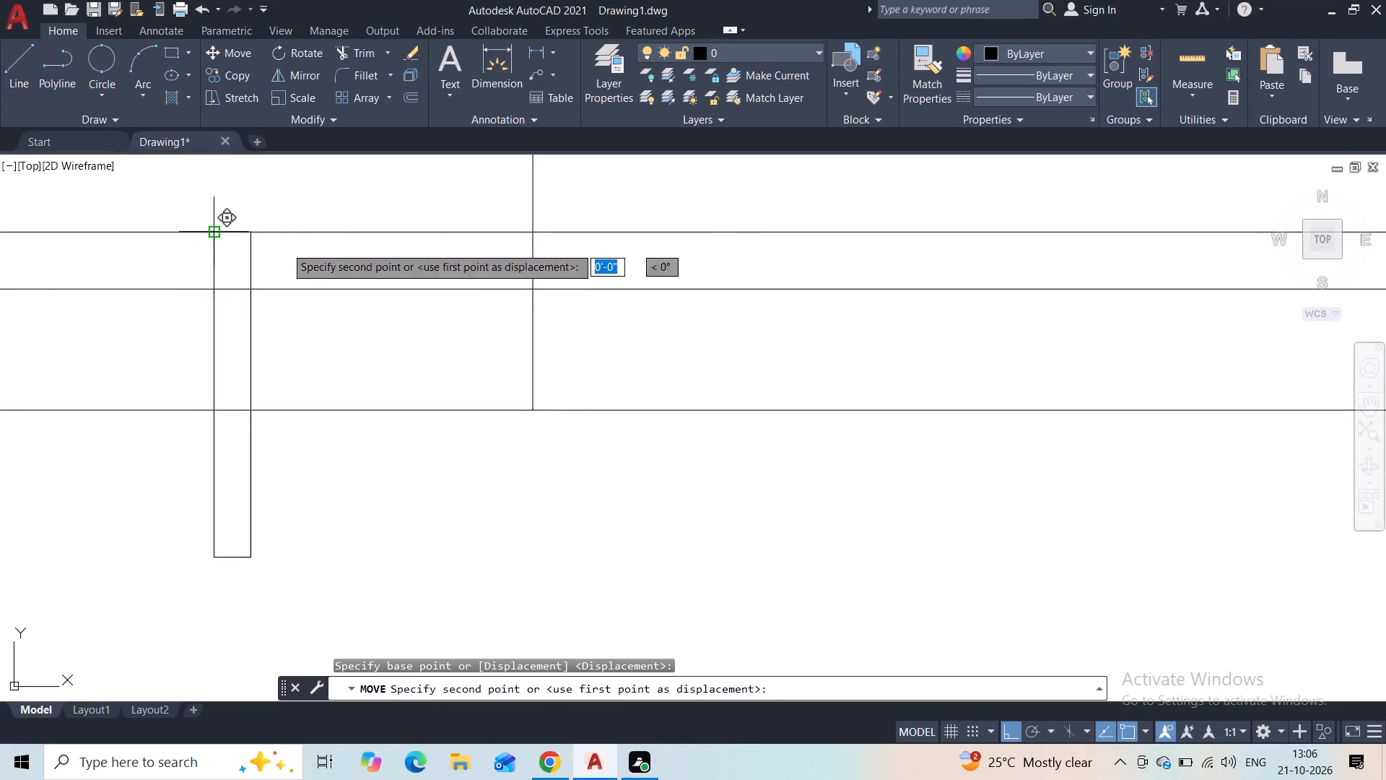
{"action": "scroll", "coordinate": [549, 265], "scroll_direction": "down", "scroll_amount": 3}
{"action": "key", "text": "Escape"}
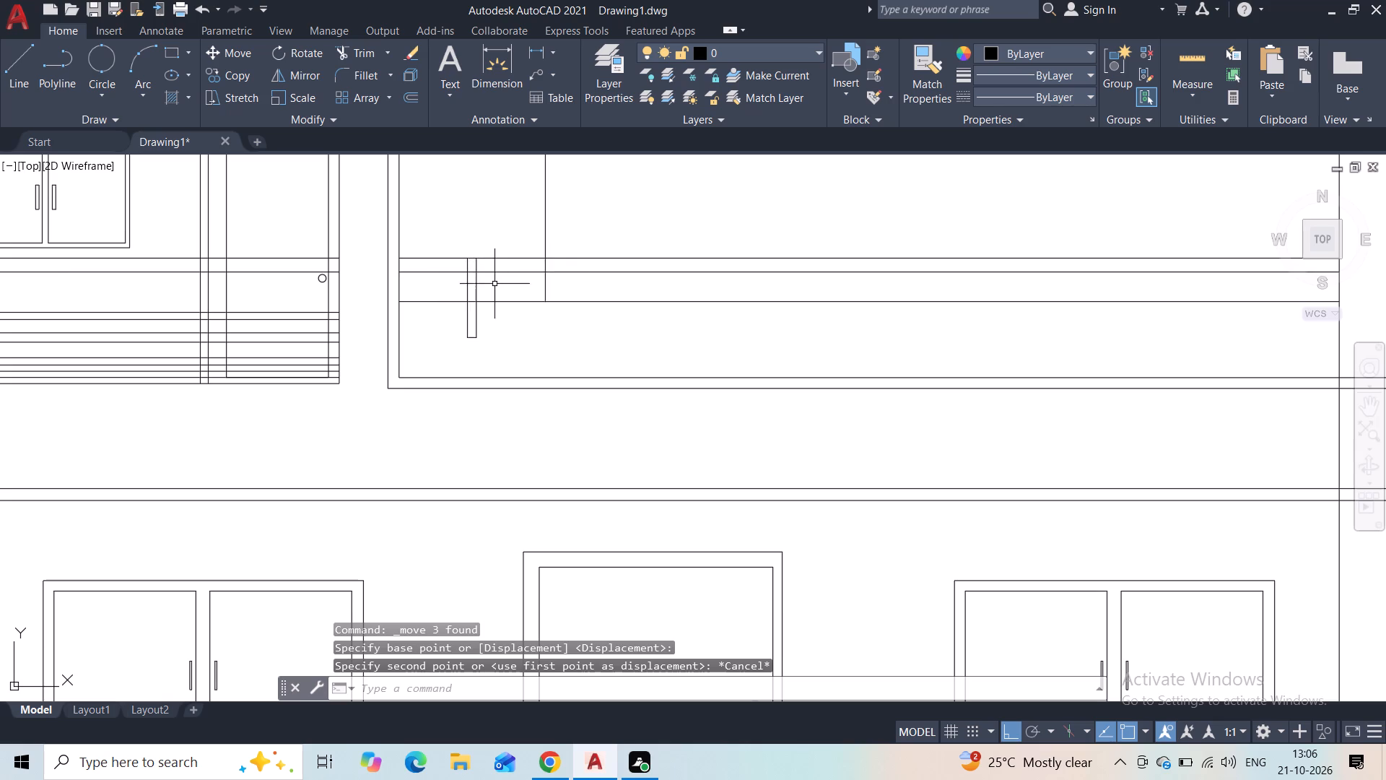
Copy the post's three lines straight across along the rail, about 14'-6" towards the right wall line.
{"action": "scroll", "coordinate": [459, 267], "scroll_direction": "up", "scroll_amount": 2}
{"action": "left_click", "coordinate": [519, 260]}
{"action": "left_click", "coordinate": [447, 261]}
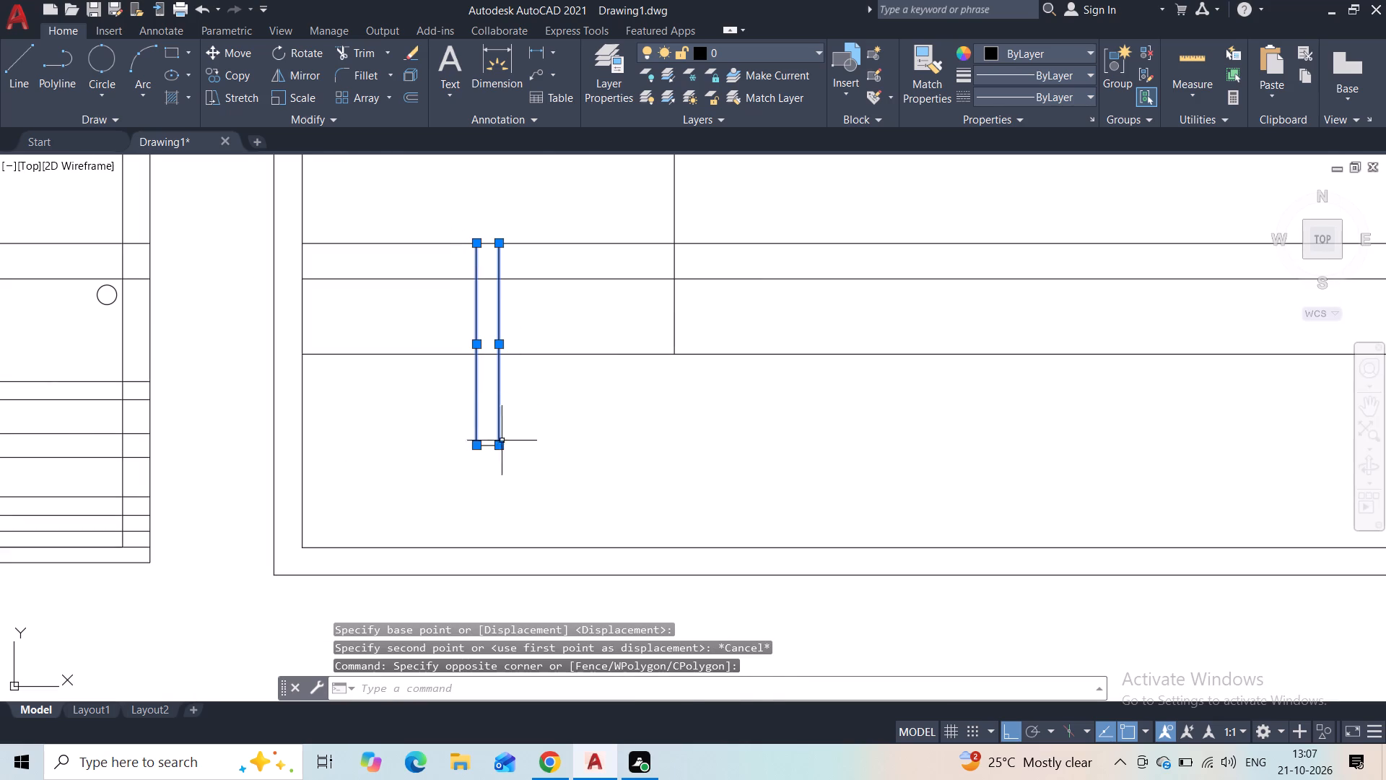
{"action": "left_click", "coordinate": [528, 417]}
{"action": "left_click", "coordinate": [434, 456]}
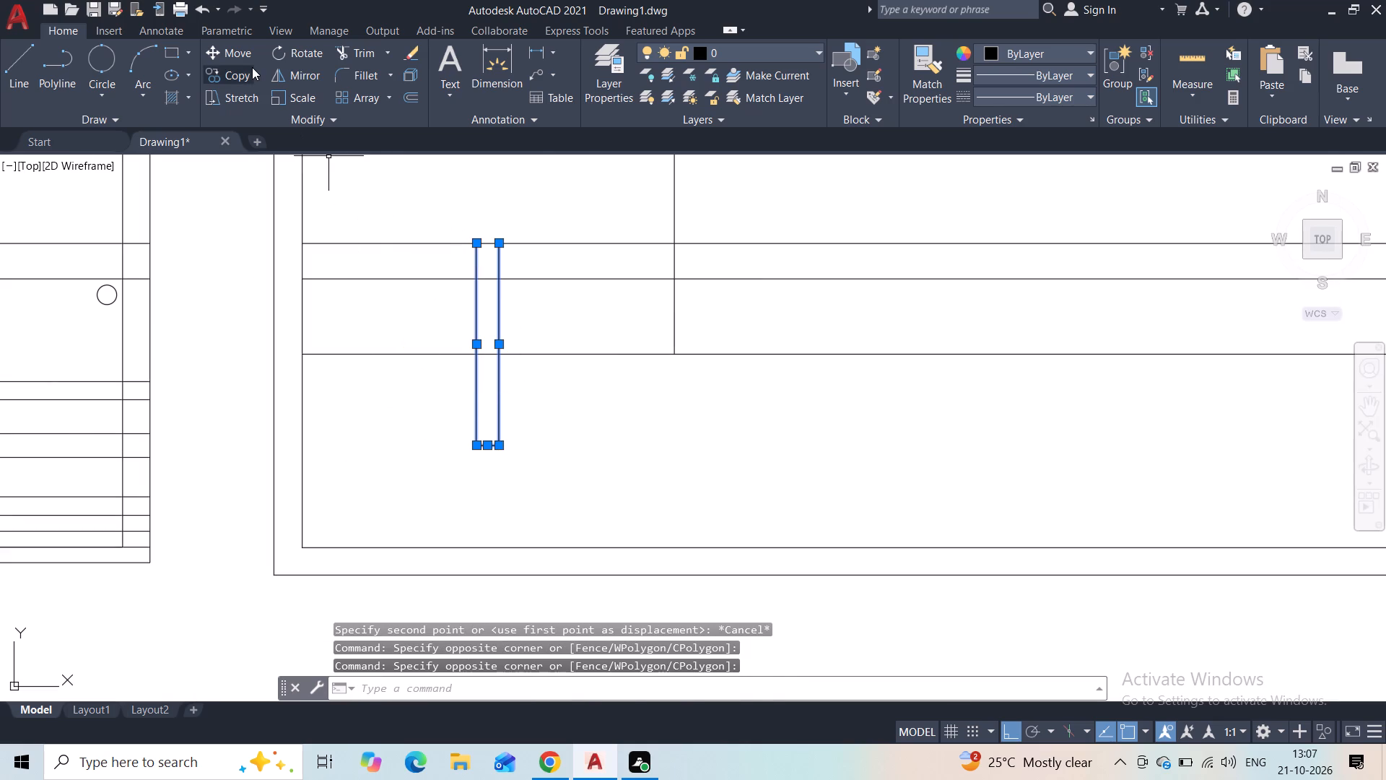
{"action": "left_click", "coordinate": [243, 76]}
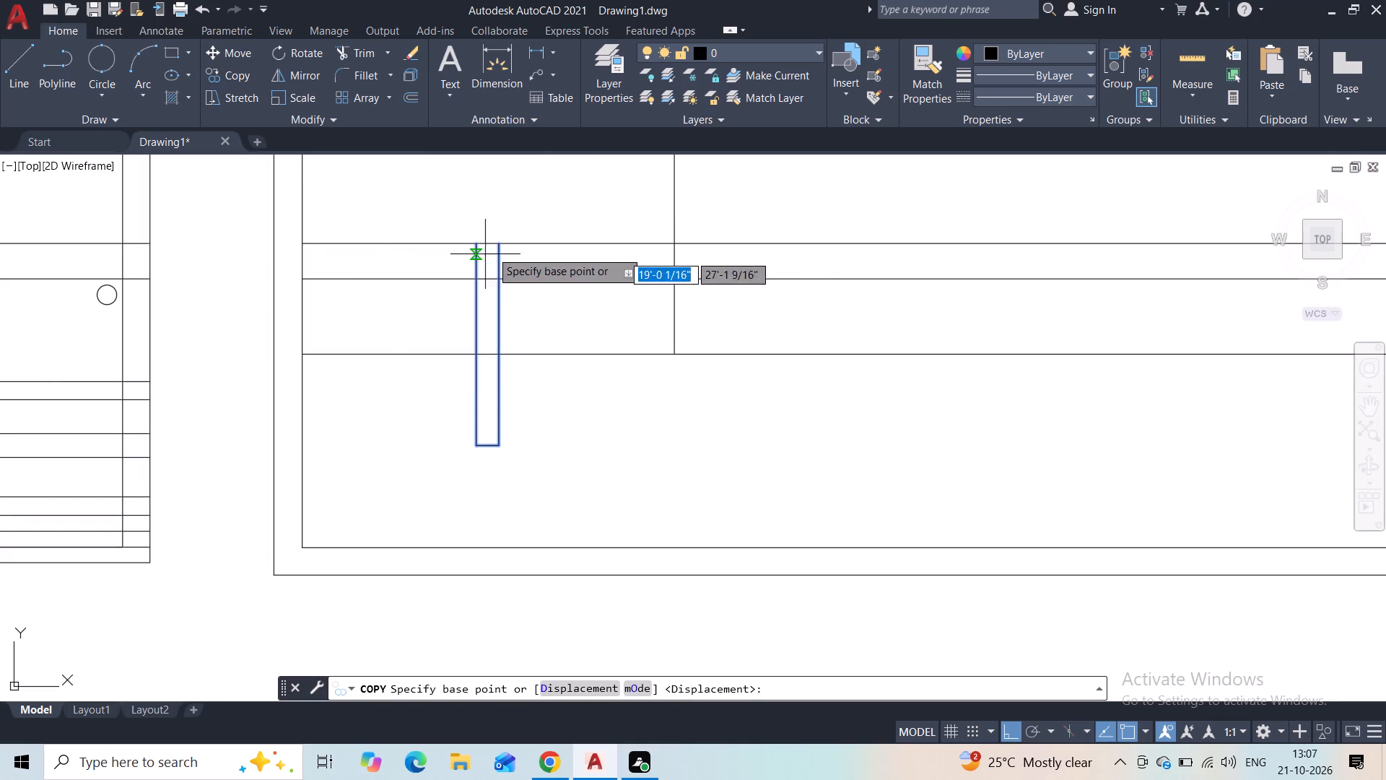
{"action": "left_click", "coordinate": [498, 250]}
{"action": "middle_click_drag", "start_coordinate": [768, 280], "coordinate": [368, 289]}
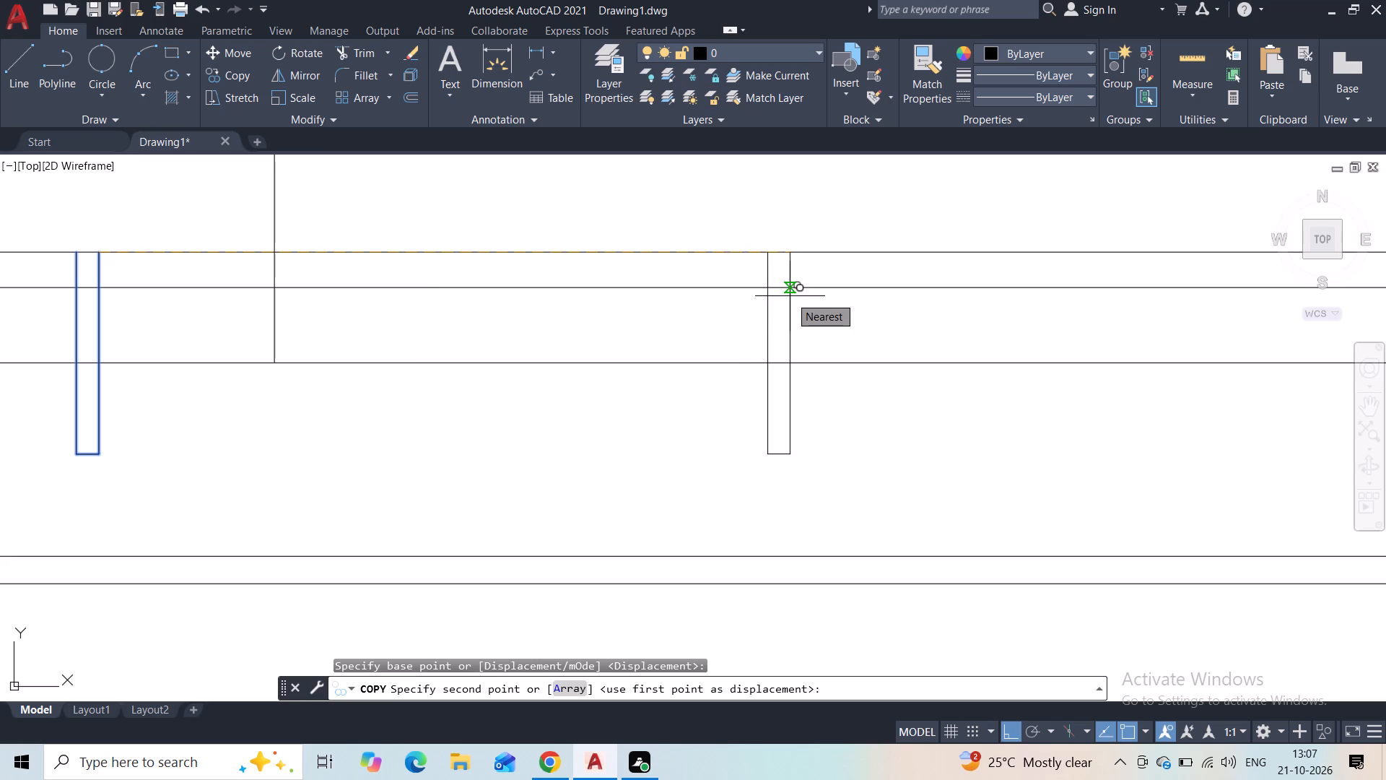
{"action": "scroll", "coordinate": [814, 274], "scroll_direction": "down", "scroll_amount": 3}
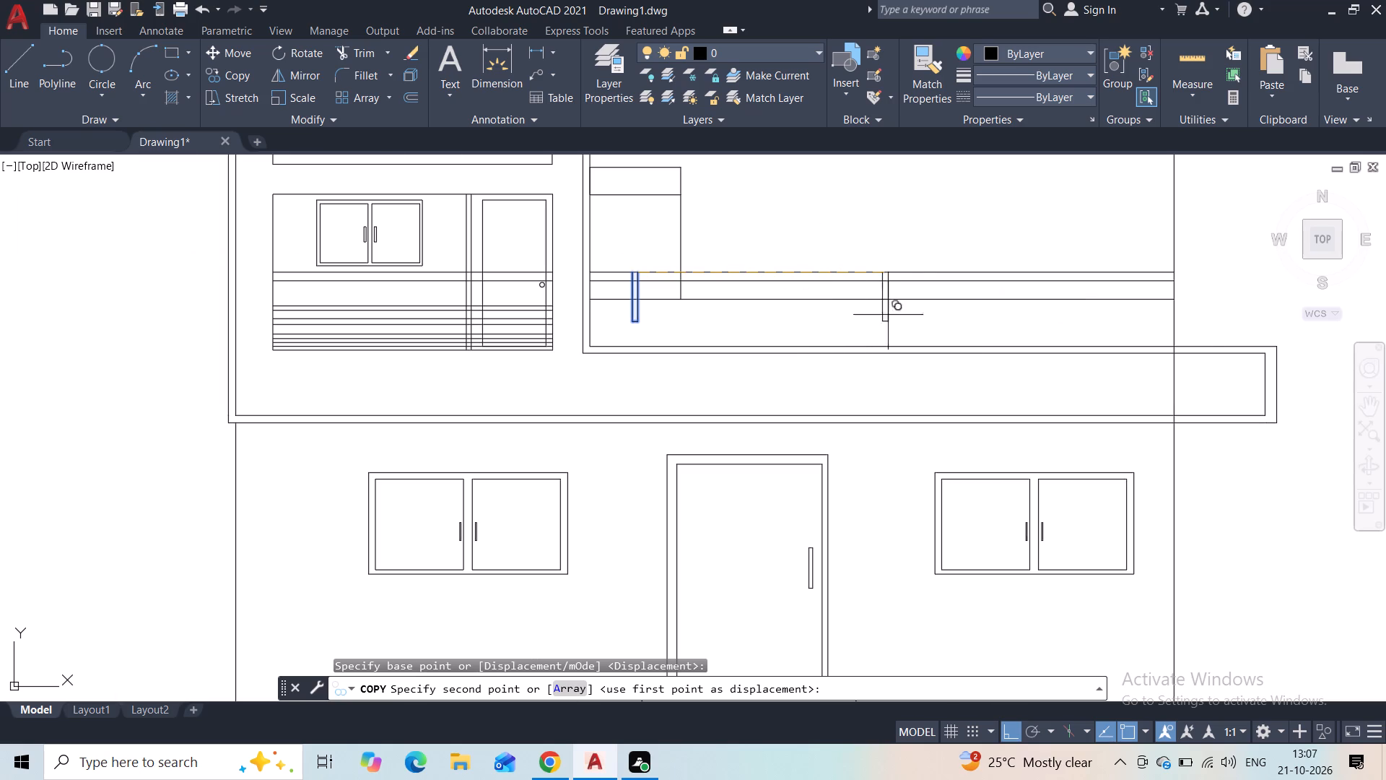
{"action": "scroll", "coordinate": [977, 305], "scroll_direction": "up", "scroll_amount": 2}
{"action": "middle_click_drag", "start_coordinate": [1063, 285], "coordinate": [730, 339]}
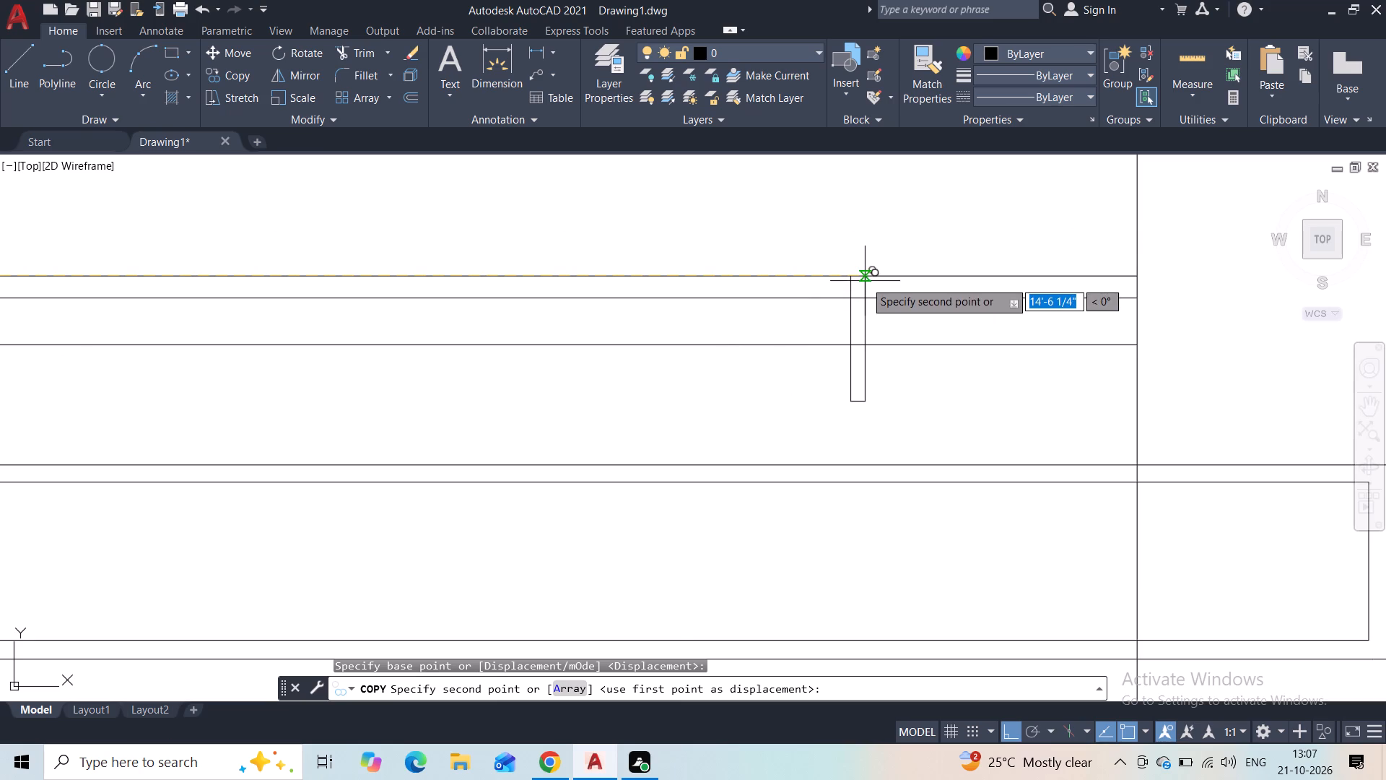
{"action": "left_click", "coordinate": [865, 279]}
{"action": "key", "text": "Escape"}
Draw a short horizontal line from the L-shaped frame's inner vertical line to the first post's near edge, just above the post's bottom.
{"action": "scroll", "coordinate": [850, 325], "scroll_direction": "down", "scroll_amount": 2}
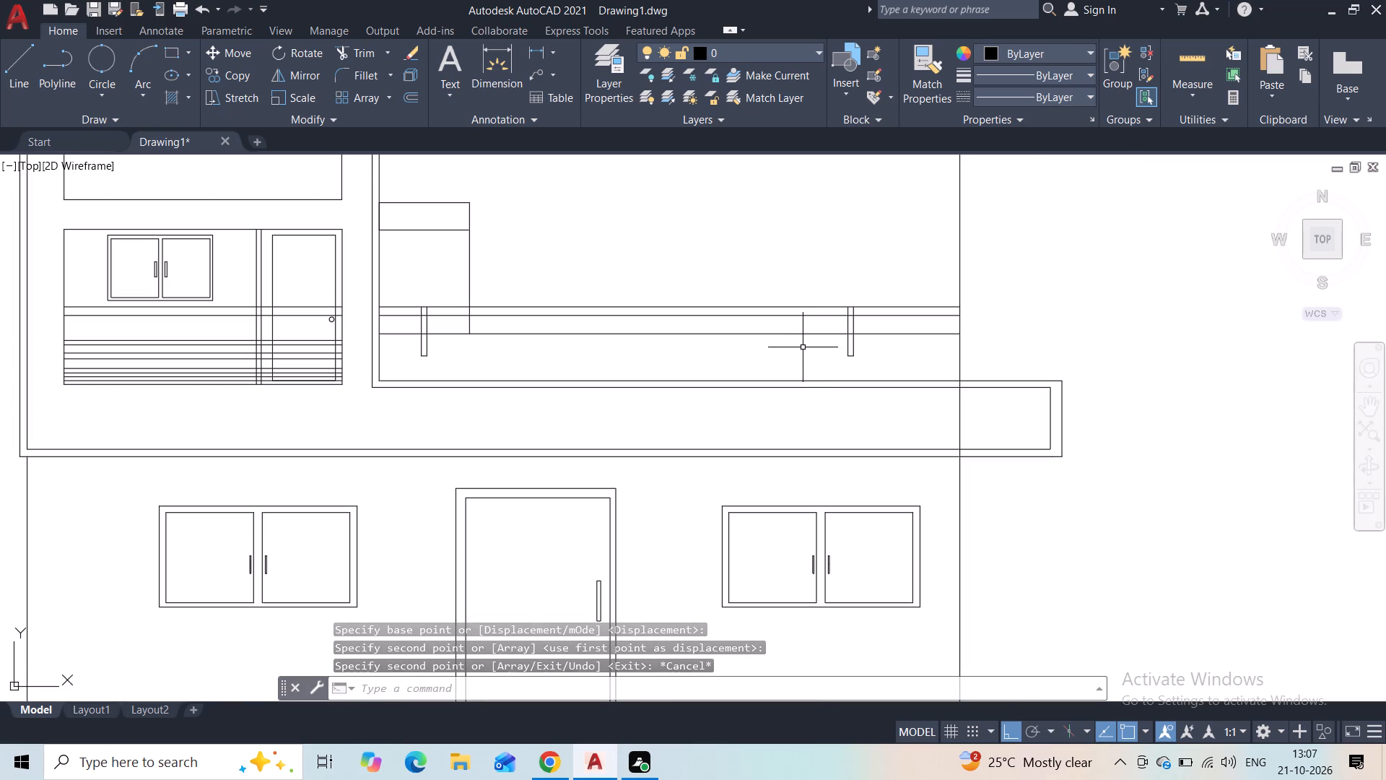
{"action": "scroll", "coordinate": [833, 349], "scroll_direction": "up", "scroll_amount": 1}
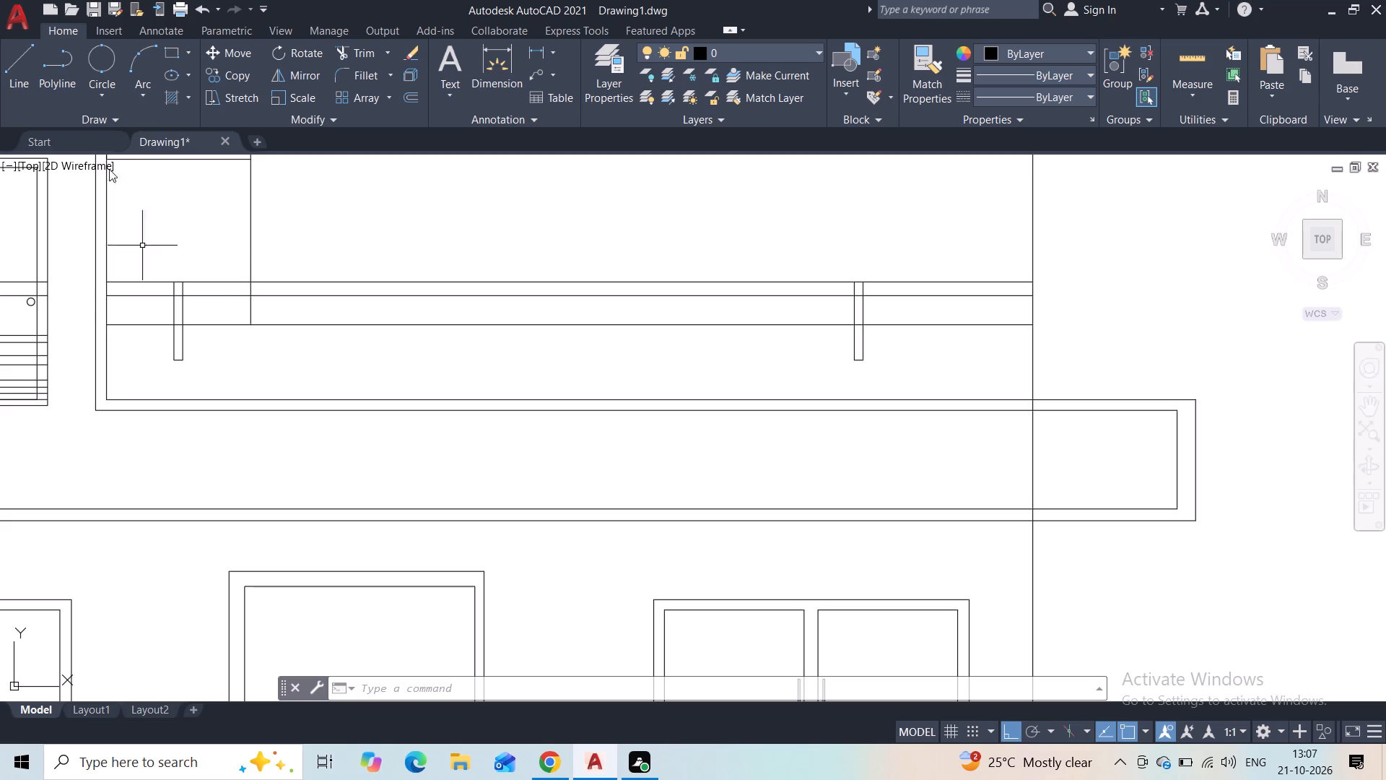
{"action": "left_click", "coordinate": [27, 78]}
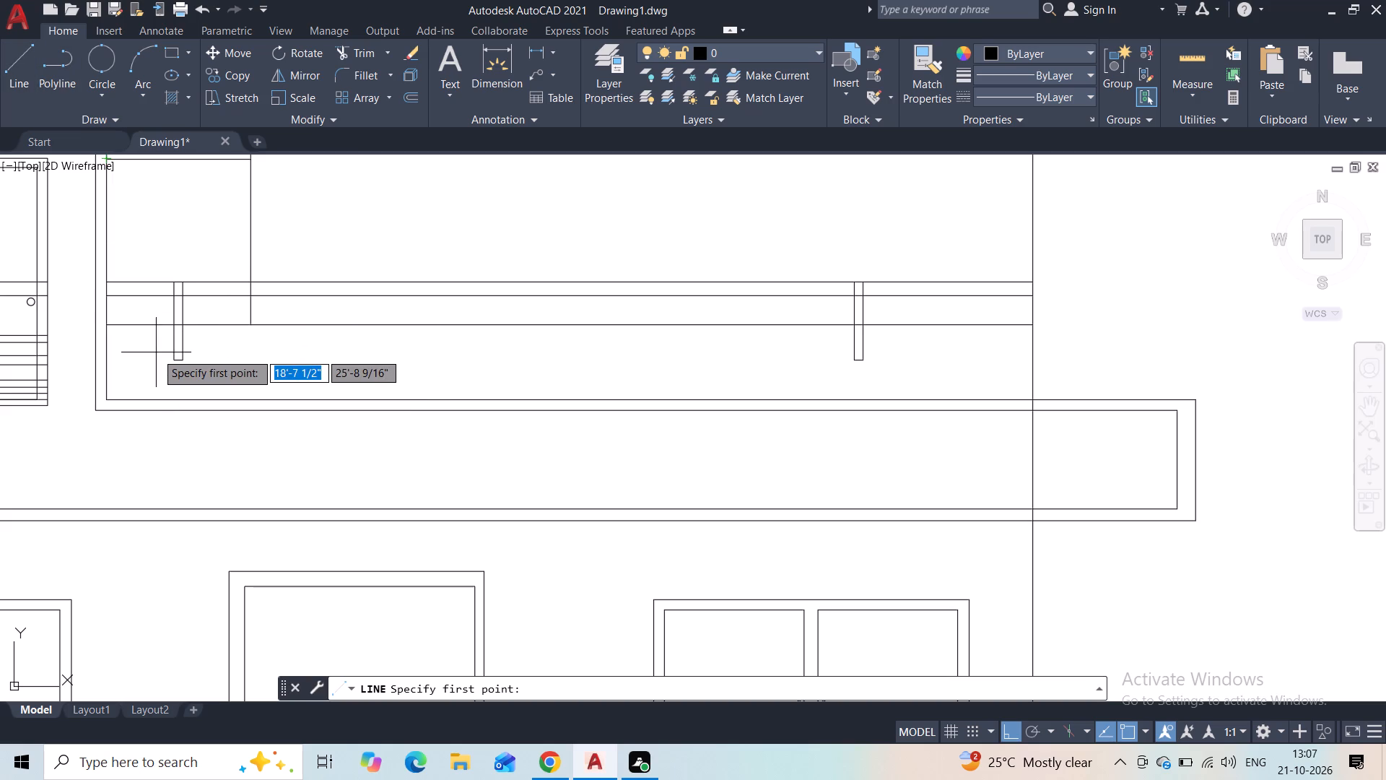
{"action": "scroll", "coordinate": [156, 352], "scroll_direction": "up", "scroll_amount": 1}
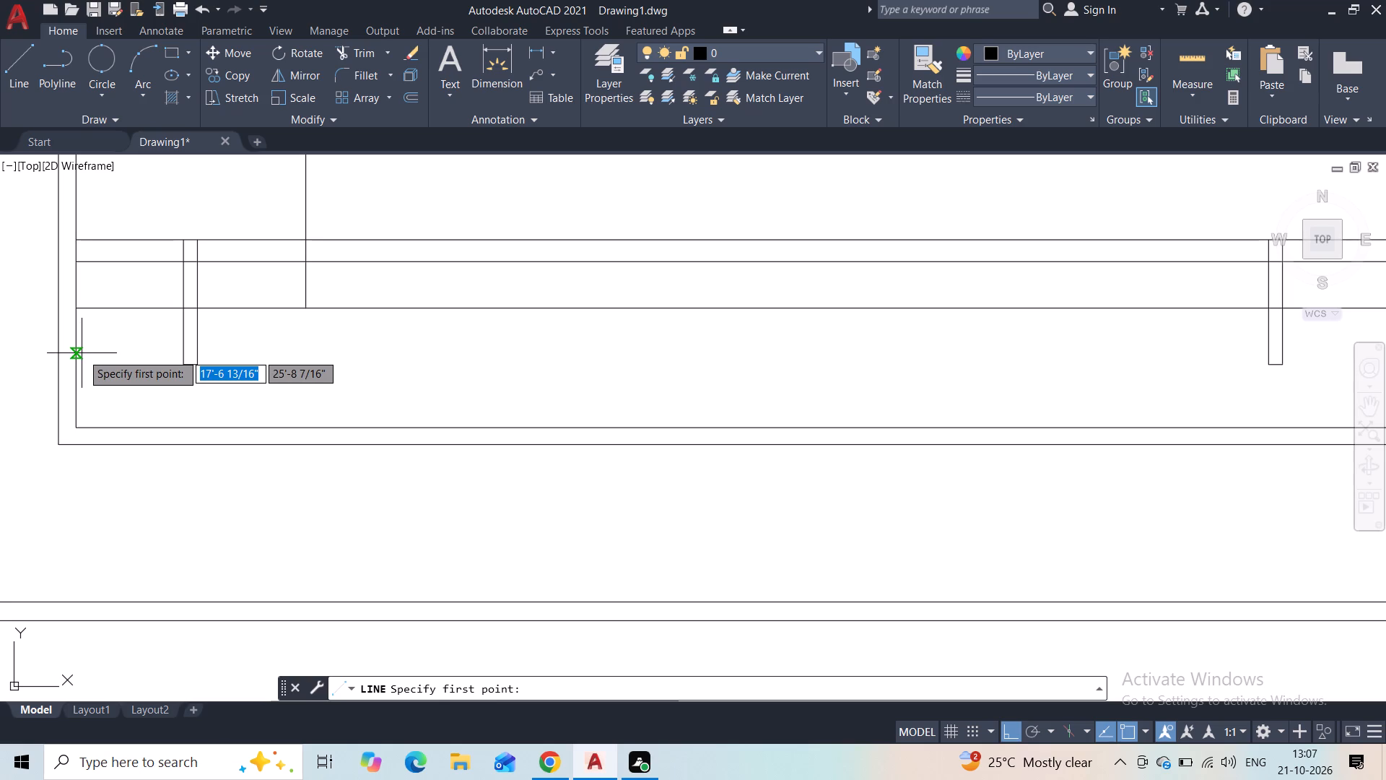
{"action": "left_click", "coordinate": [79, 354]}
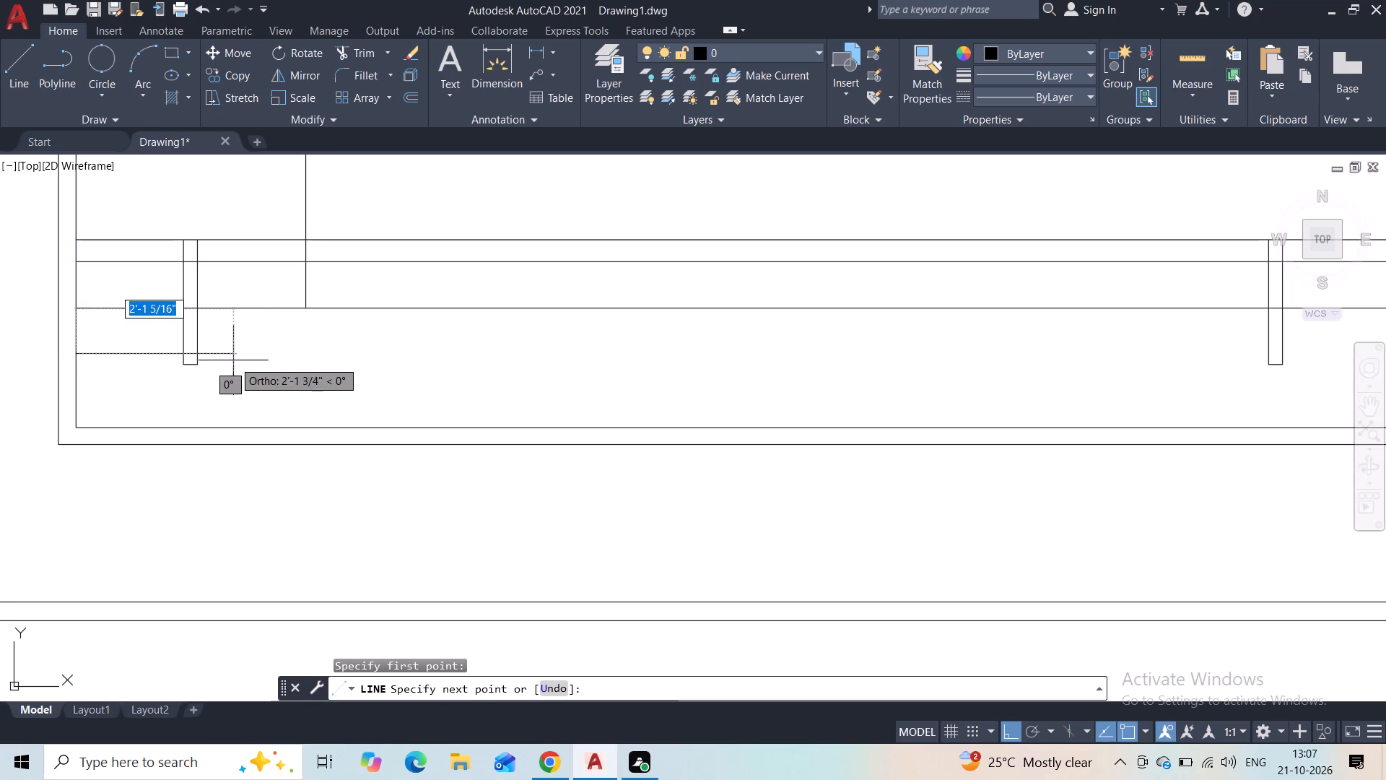
{"action": "left_click", "coordinate": [187, 354]}
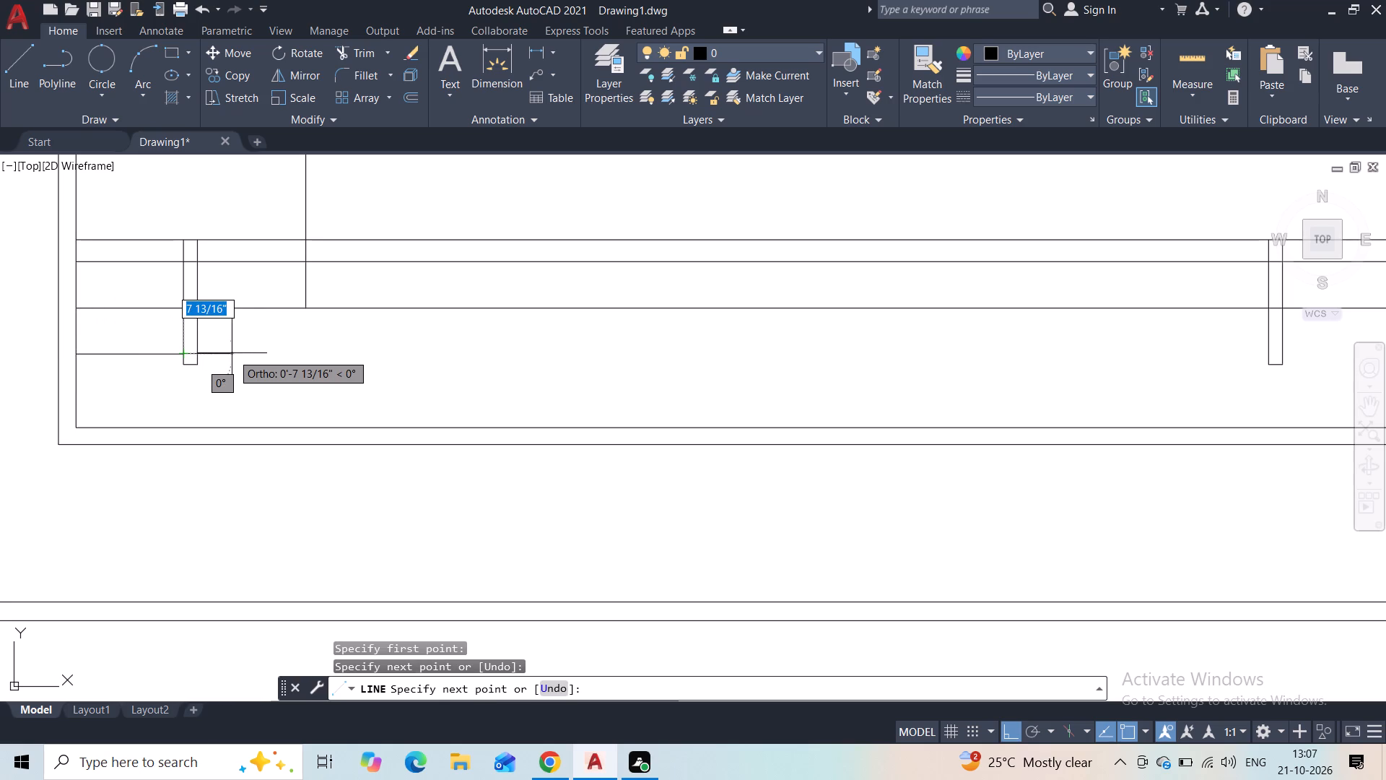
{"action": "key", "text": "Escape"}
Continue the lower rail line at the same height, from the first post's far edge to the near edge of the copied post.
{"action": "key", "text": "space"}
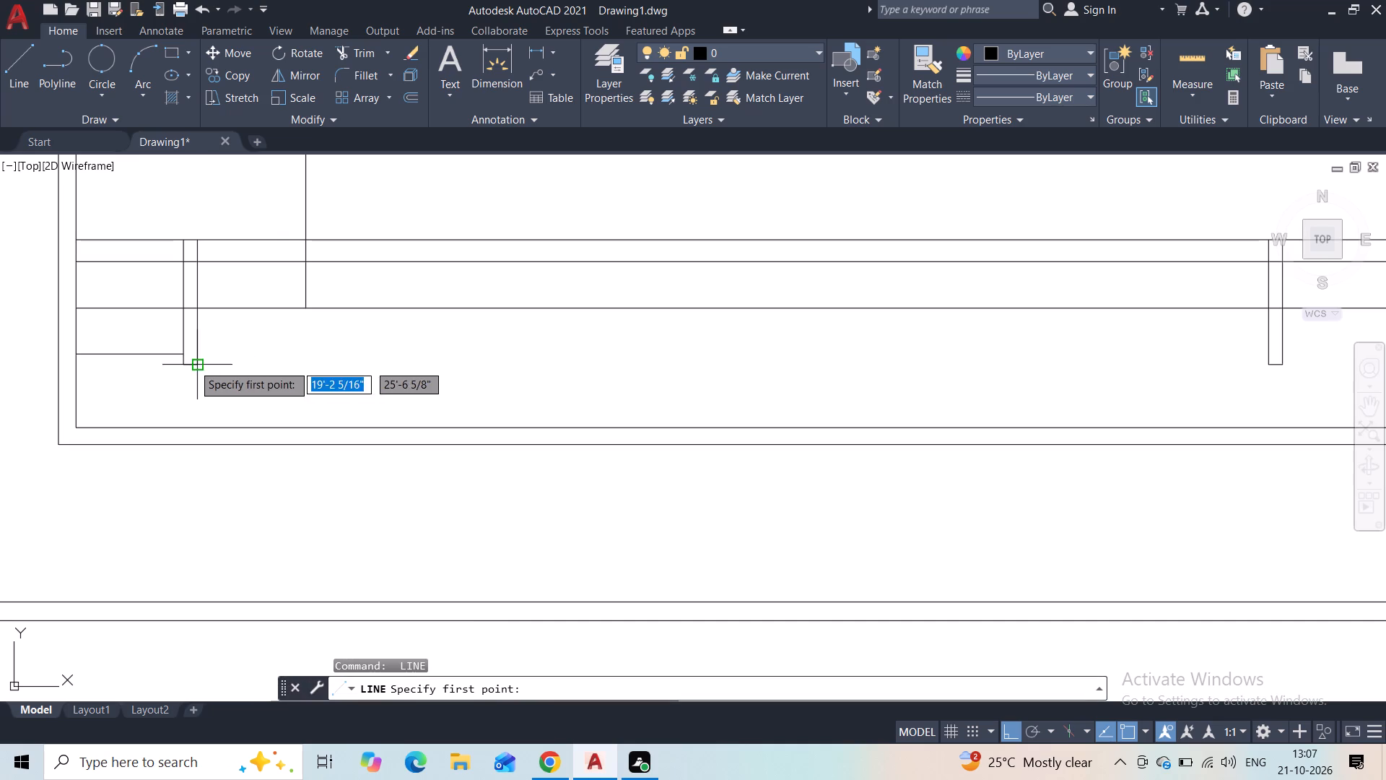
{"action": "left_click", "coordinate": [199, 356]}
{"action": "middle_click_drag", "start_coordinate": [381, 363], "coordinate": [374, 371]}
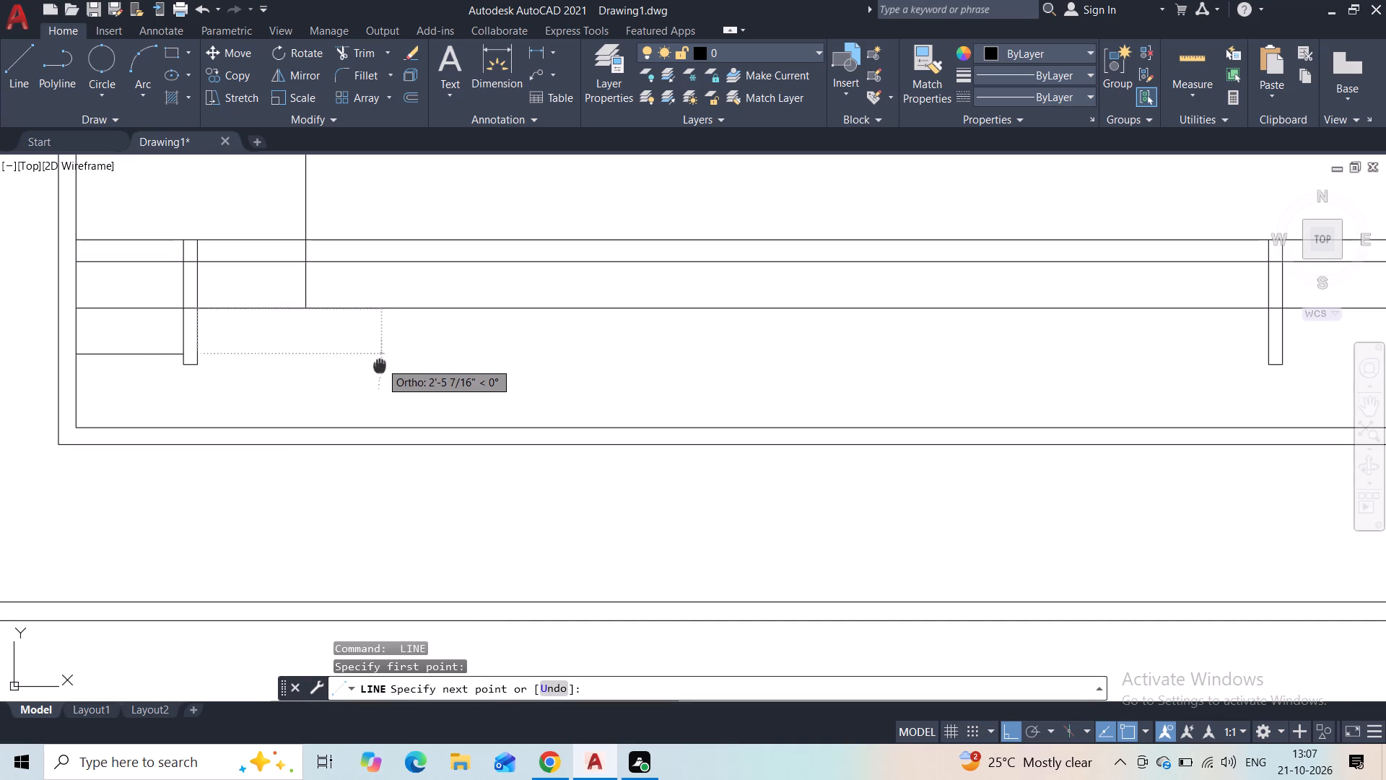
{"action": "middle_click_drag", "start_coordinate": [374, 371], "coordinate": [171, 377]}
{"action": "scroll", "coordinate": [252, 370], "scroll_direction": "down", "scroll_amount": 1}
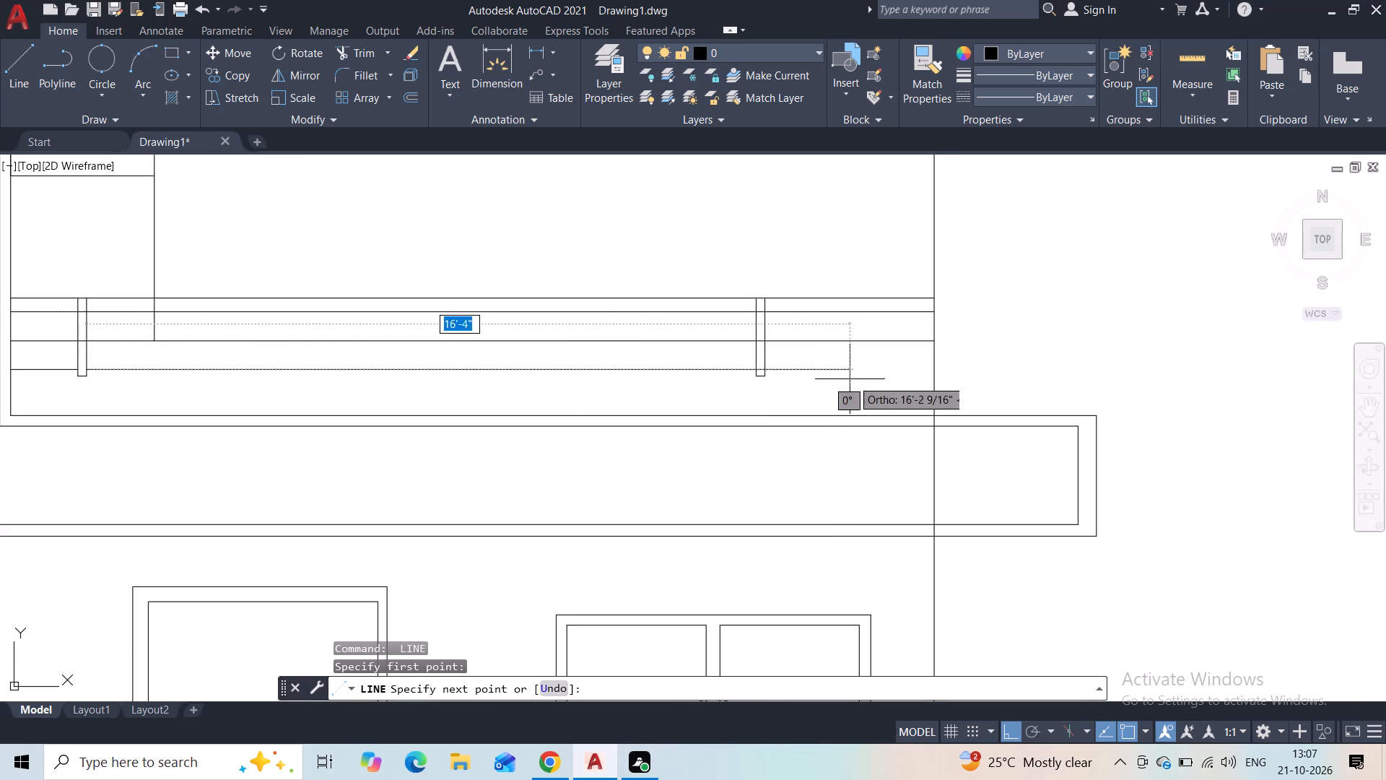
{"action": "scroll", "coordinate": [750, 376], "scroll_direction": "up", "scroll_amount": 3}
{"action": "left_click", "coordinate": [770, 347]}
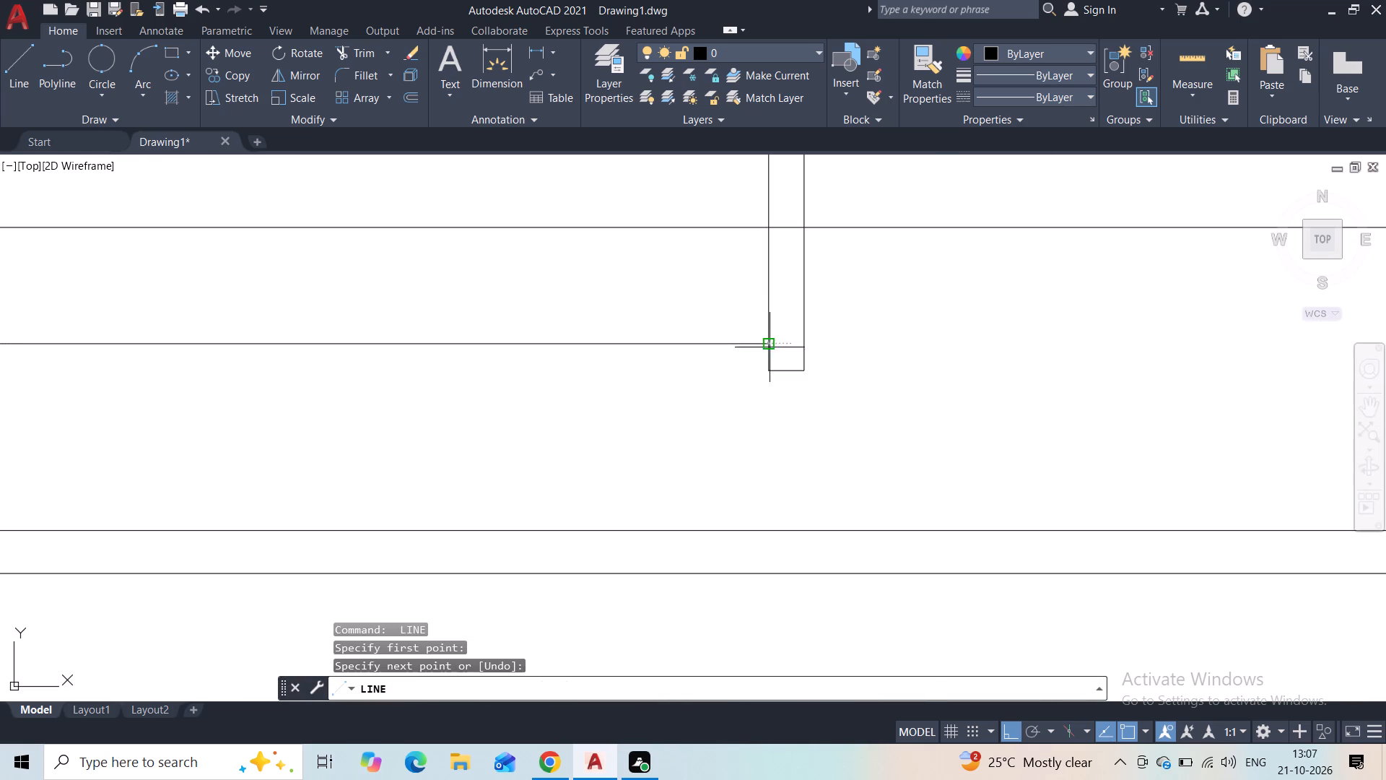
{"action": "key", "text": "Escape"}
Draw the last lower rail segment at the same height, from the copied post's far edge to the right wall line.
{"action": "key", "text": "space"}
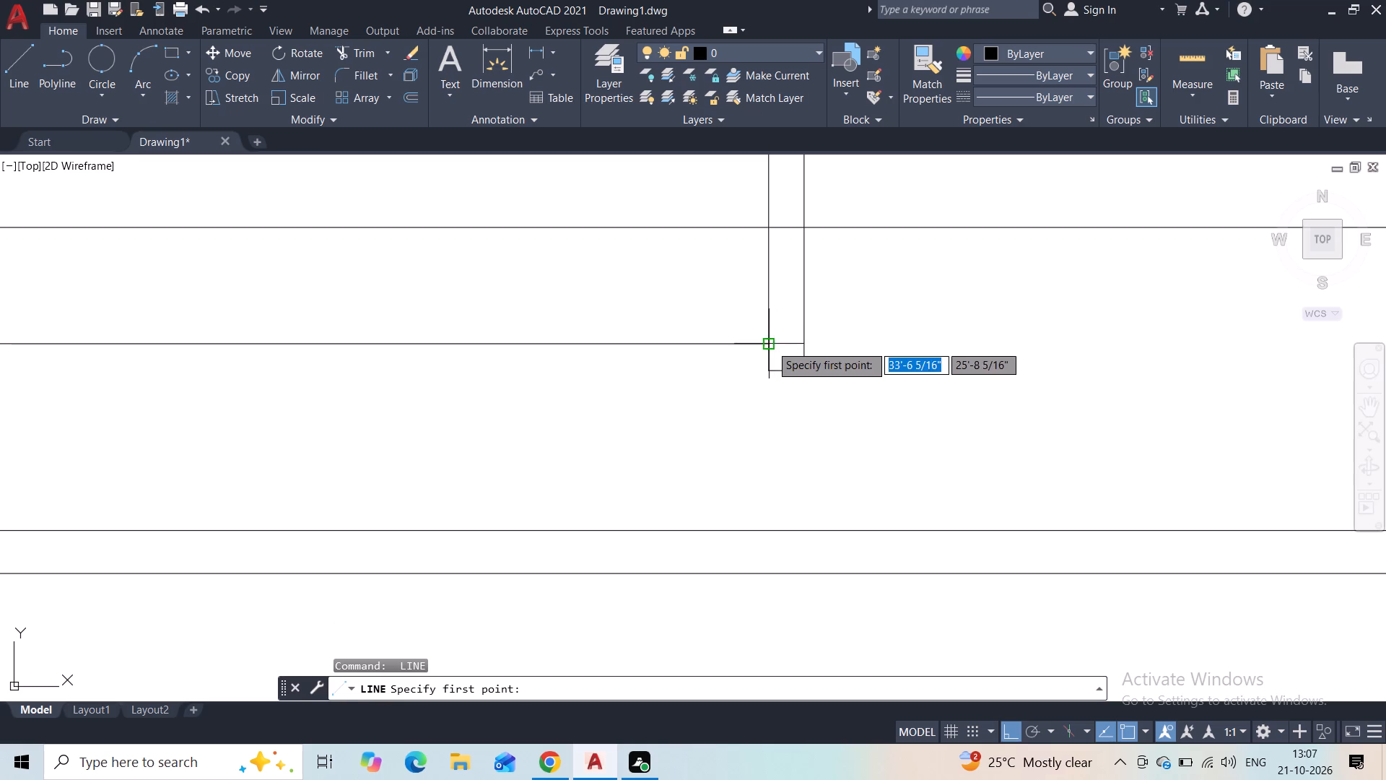
{"action": "left_click", "coordinate": [802, 345]}
{"action": "middle_click_drag", "start_coordinate": [871, 348], "coordinate": [858, 353]}
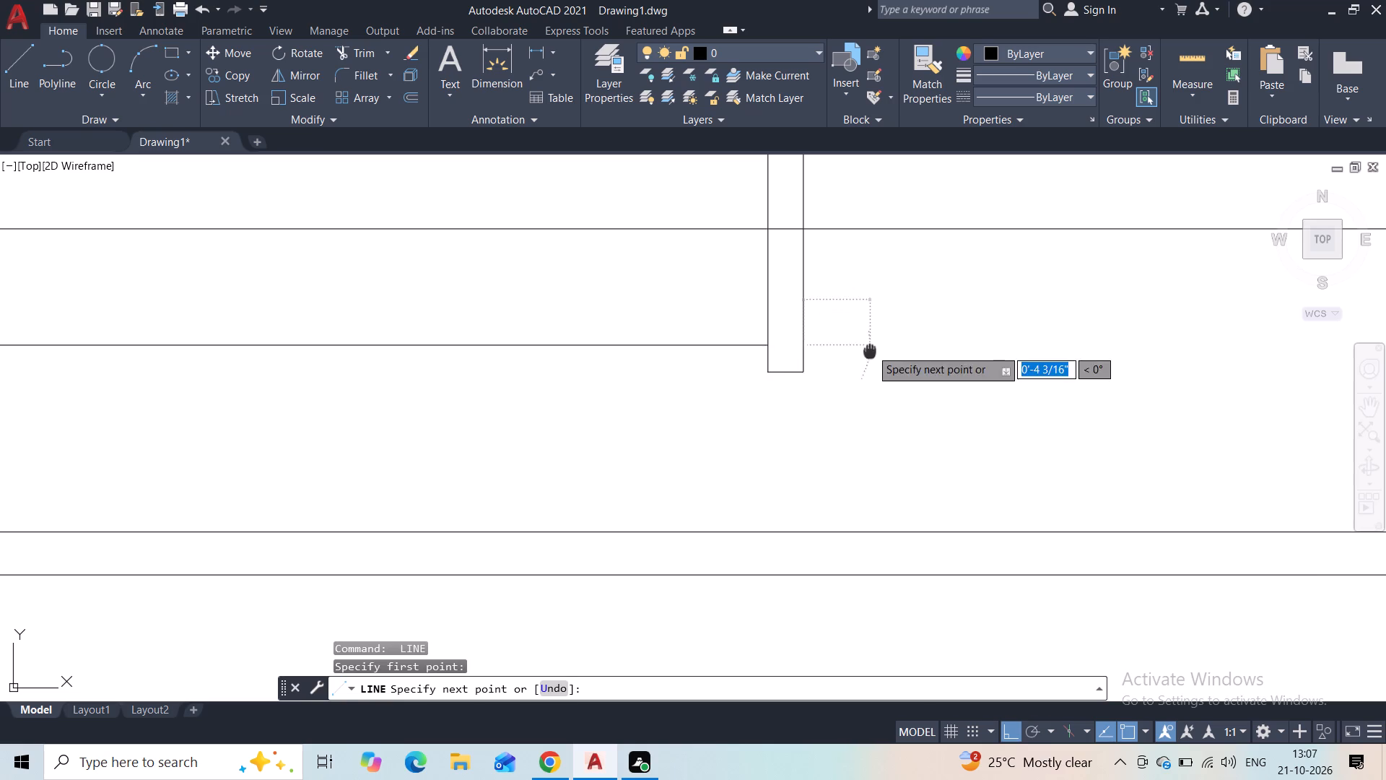
{"action": "middle_click_drag", "start_coordinate": [858, 353], "coordinate": [502, 347]}
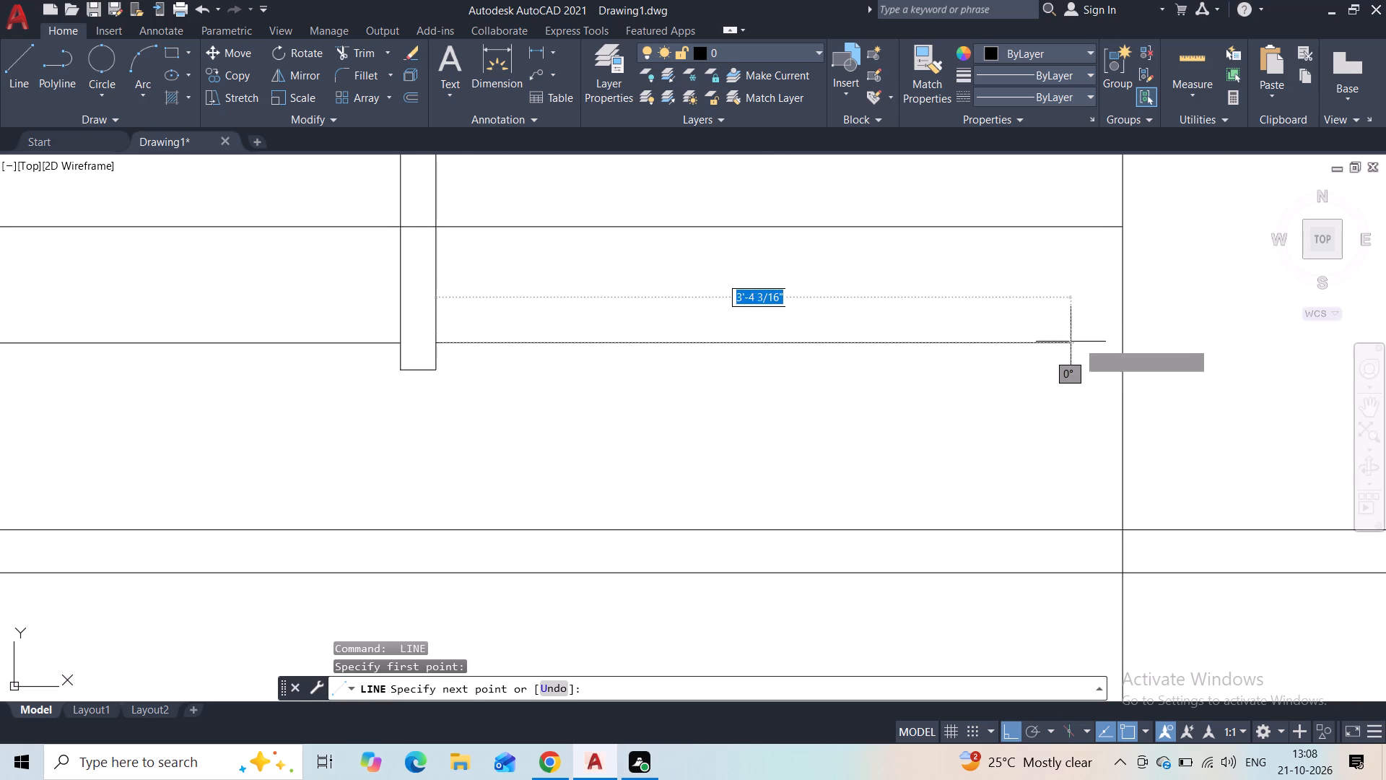
{"action": "left_click", "coordinate": [1120, 350]}
{"action": "key", "text": "Escape"}
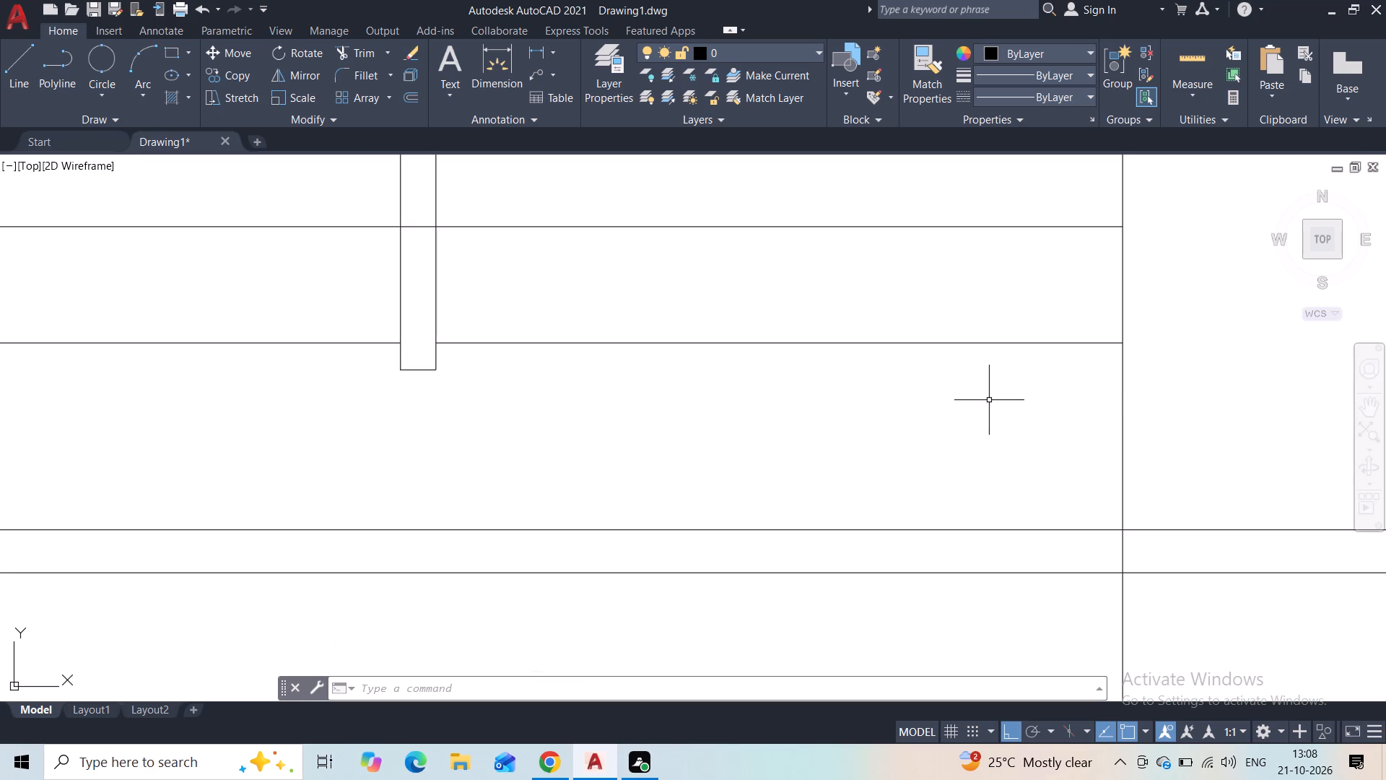
Examine the terrace railing along its length, including how the lower rail line meets both posts.
{"action": "scroll", "coordinate": [434, 424], "scroll_direction": "down", "scroll_amount": 3}
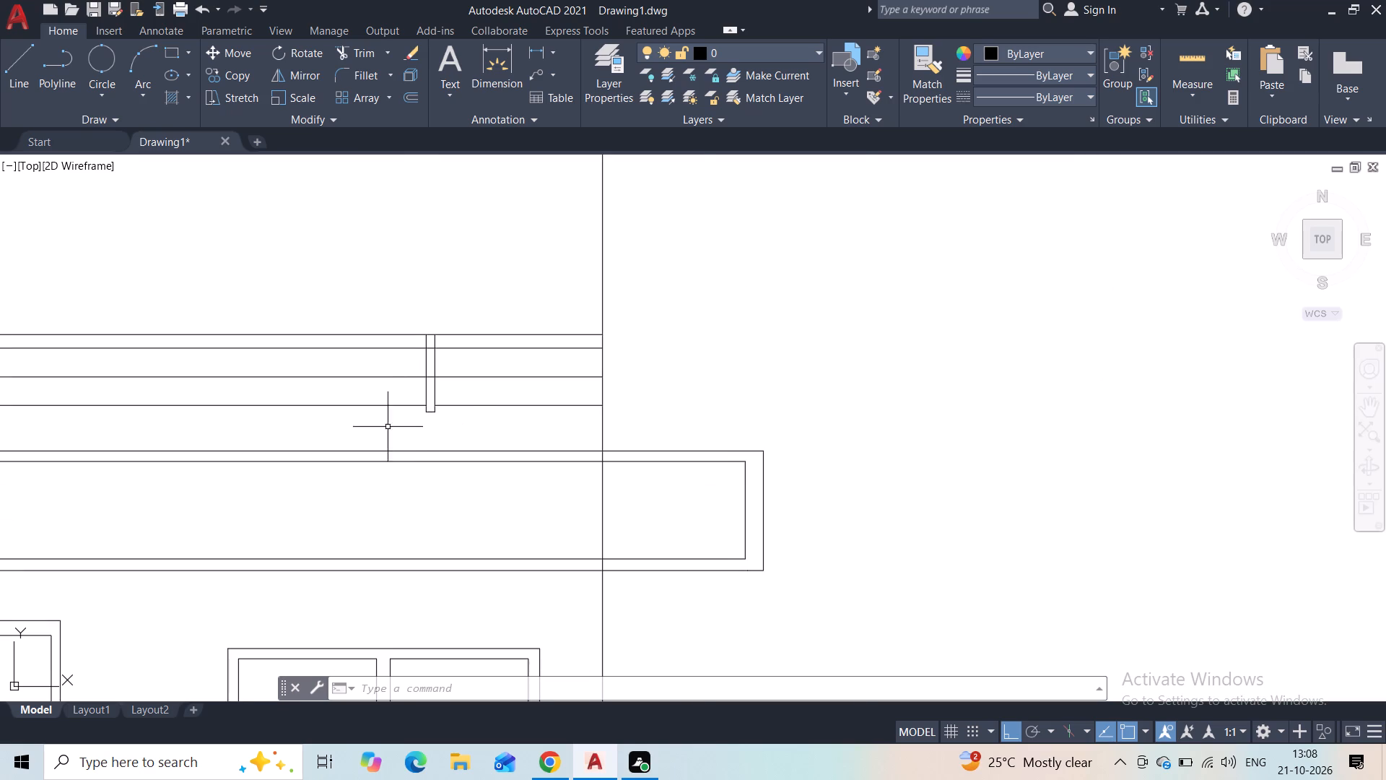
{"action": "middle_click_drag", "start_coordinate": [349, 428], "coordinate": [884, 438]}
{"action": "scroll", "coordinate": [253, 411], "scroll_direction": "up", "scroll_amount": 3}
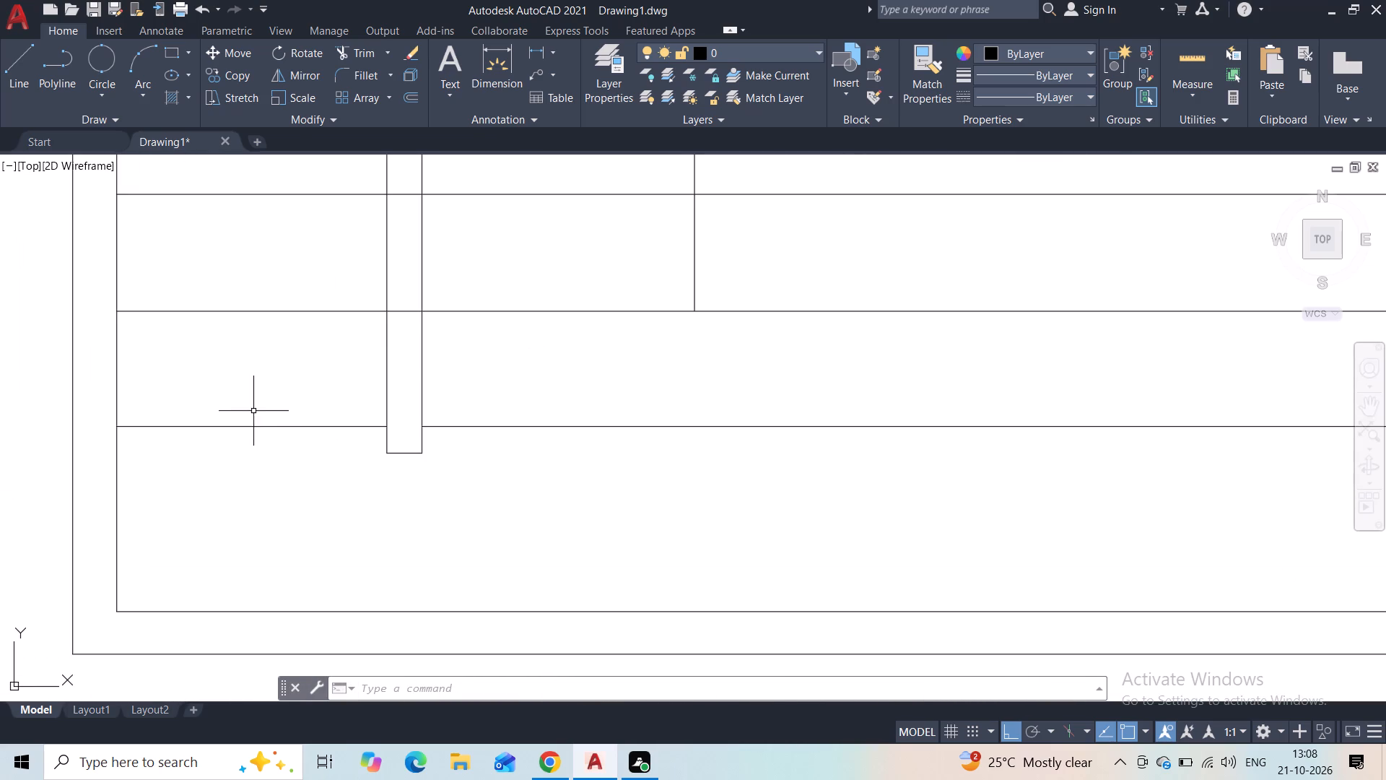
{"action": "scroll", "coordinate": [323, 401], "scroll_direction": "down", "scroll_amount": 2}
{"action": "scroll", "coordinate": [323, 402], "scroll_direction": "up", "scroll_amount": 3}
{"action": "scroll", "coordinate": [366, 434], "scroll_direction": "down", "scroll_amount": 3}
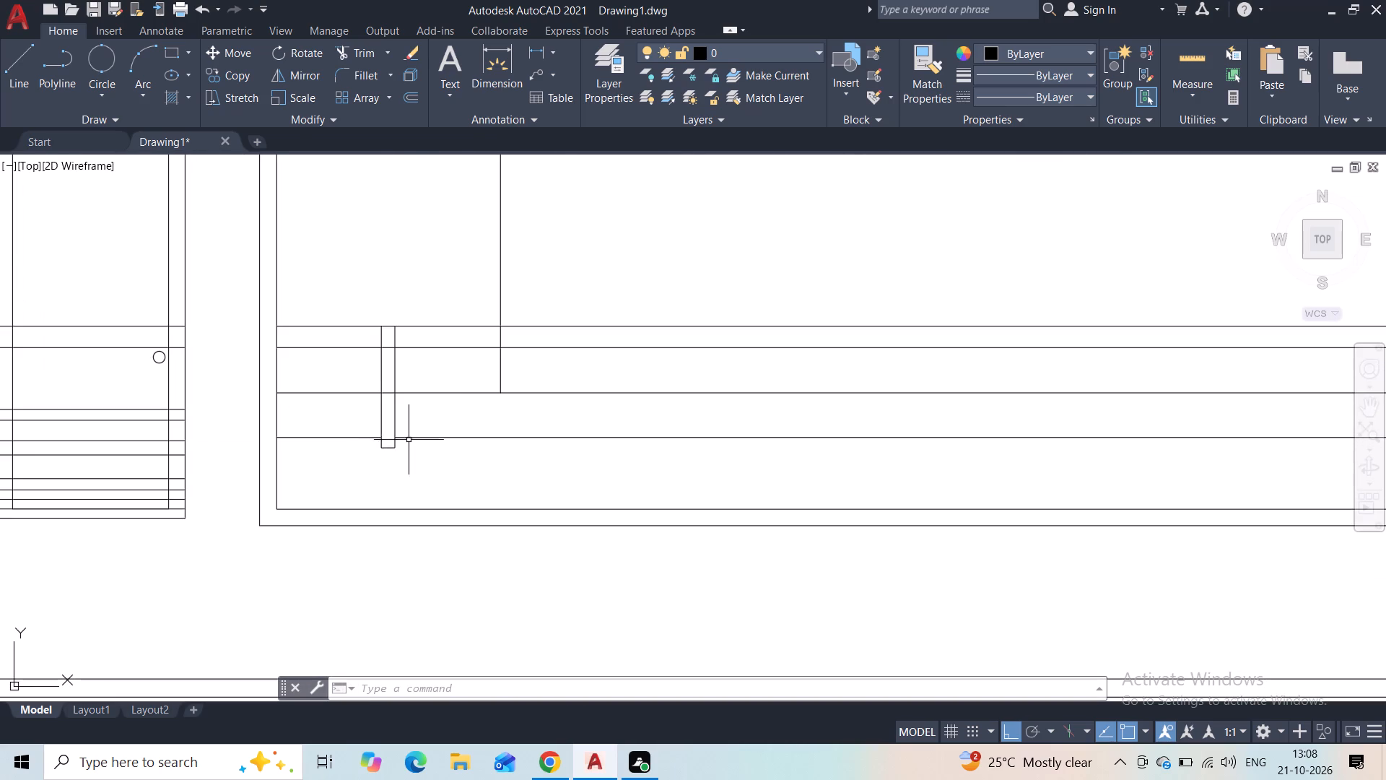
{"action": "middle_click_drag", "start_coordinate": [481, 427], "coordinate": [204, 439]}
{"action": "scroll", "coordinate": [204, 438], "scroll_direction": "down", "scroll_amount": 2}
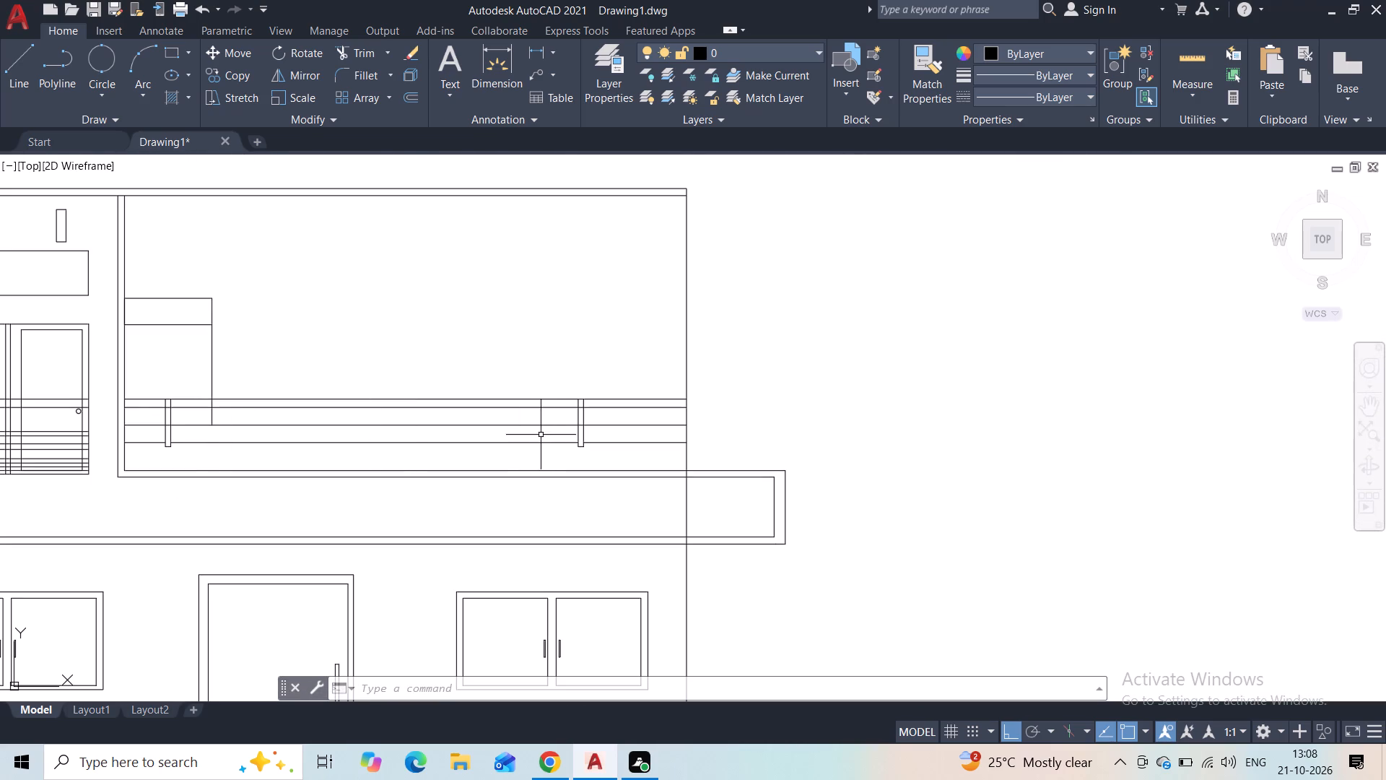
{"action": "middle_click_drag", "start_coordinate": [546, 473], "coordinate": [691, 456]}
{"action": "scroll", "coordinate": [725, 430], "scroll_direction": "up", "scroll_amount": 1}
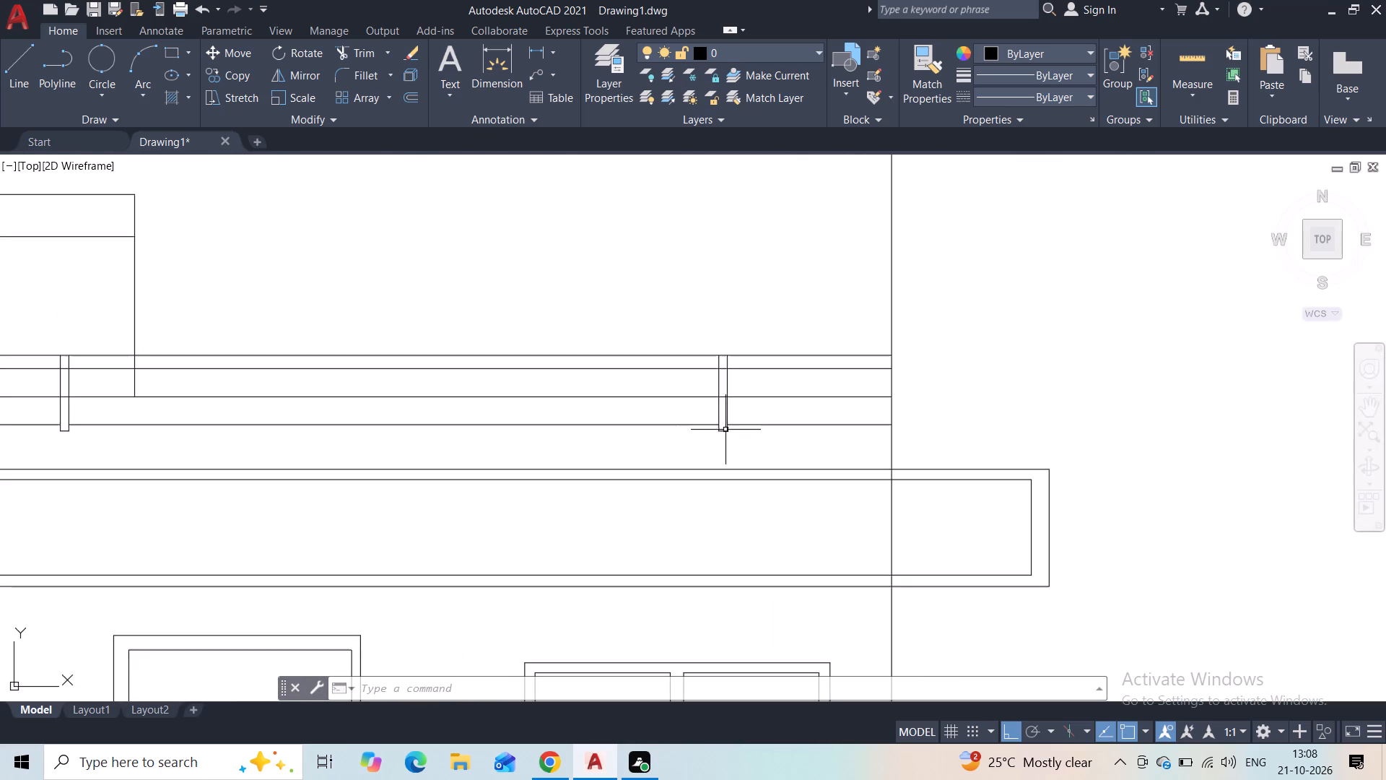
{"action": "scroll", "coordinate": [725, 430], "scroll_direction": "up", "scroll_amount": 2}
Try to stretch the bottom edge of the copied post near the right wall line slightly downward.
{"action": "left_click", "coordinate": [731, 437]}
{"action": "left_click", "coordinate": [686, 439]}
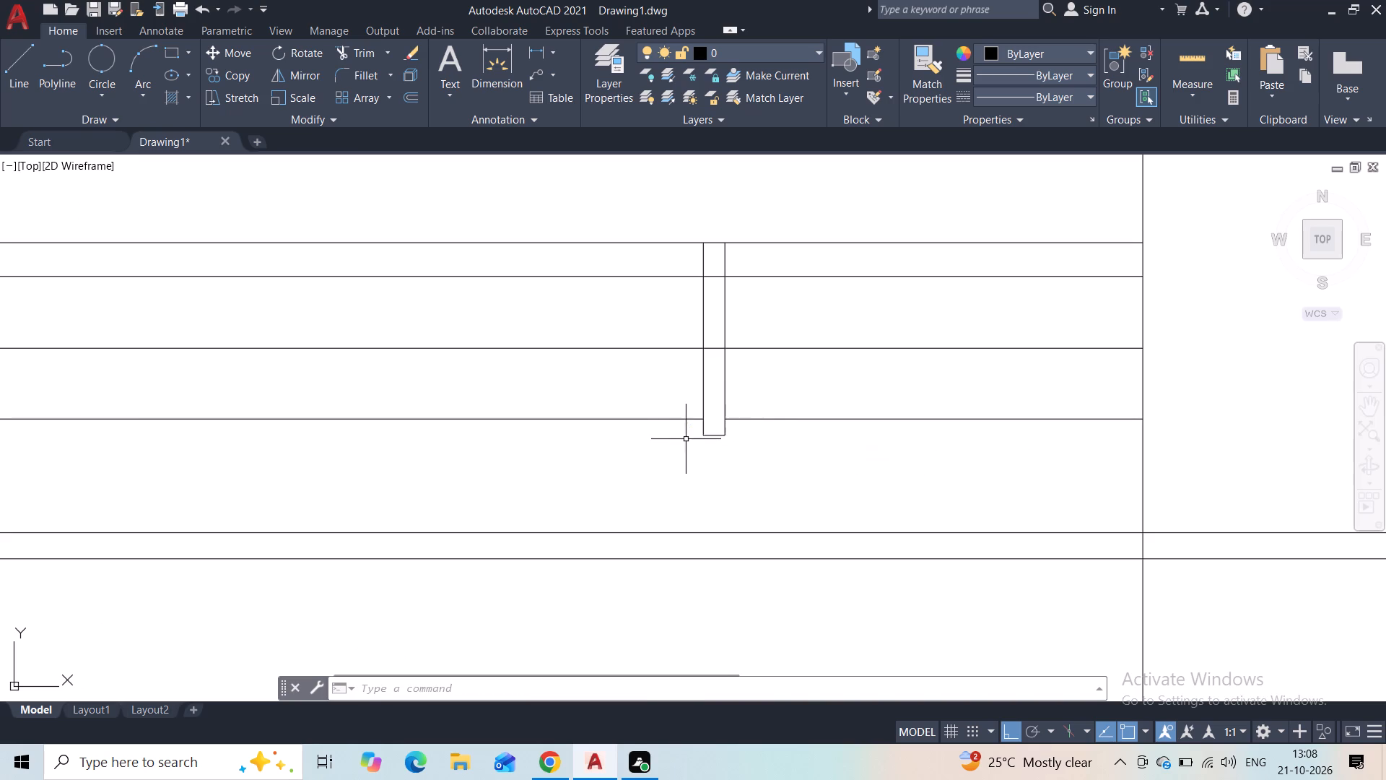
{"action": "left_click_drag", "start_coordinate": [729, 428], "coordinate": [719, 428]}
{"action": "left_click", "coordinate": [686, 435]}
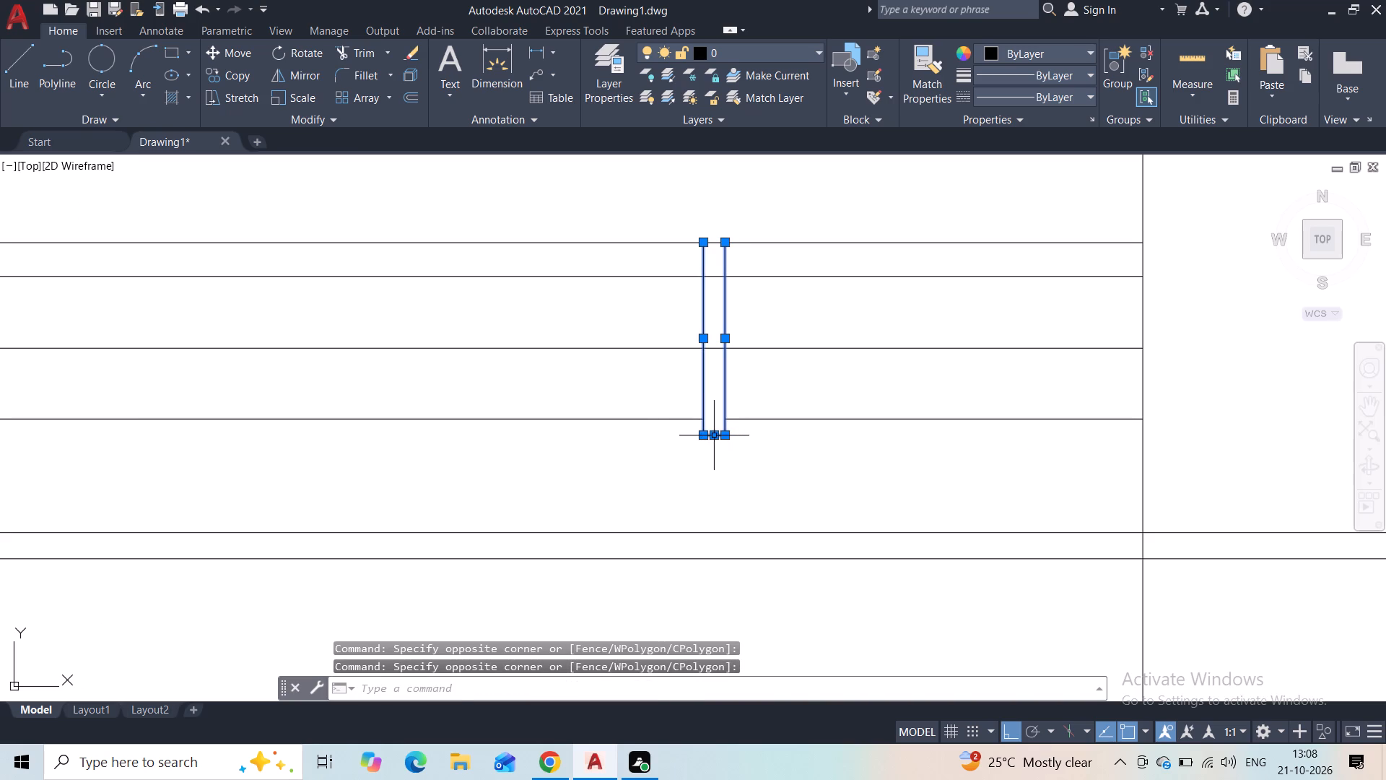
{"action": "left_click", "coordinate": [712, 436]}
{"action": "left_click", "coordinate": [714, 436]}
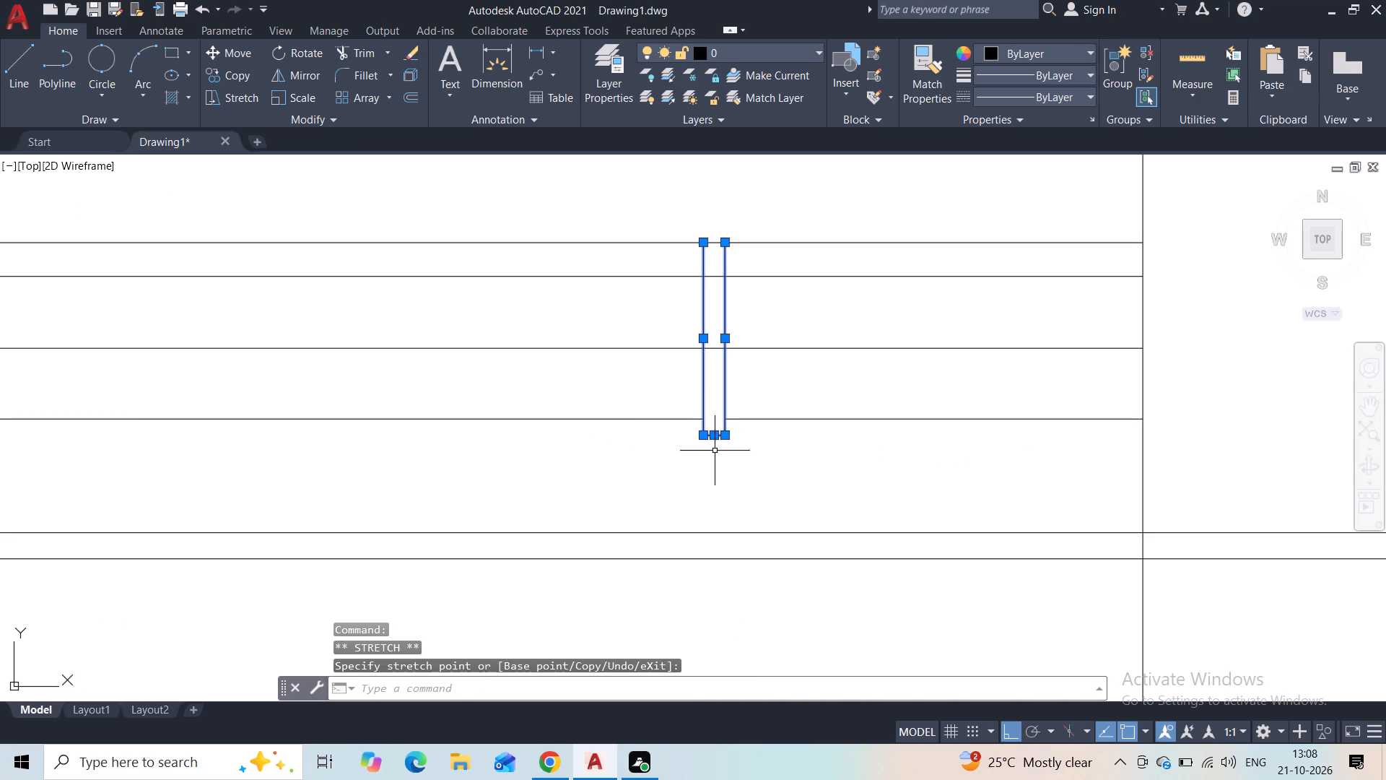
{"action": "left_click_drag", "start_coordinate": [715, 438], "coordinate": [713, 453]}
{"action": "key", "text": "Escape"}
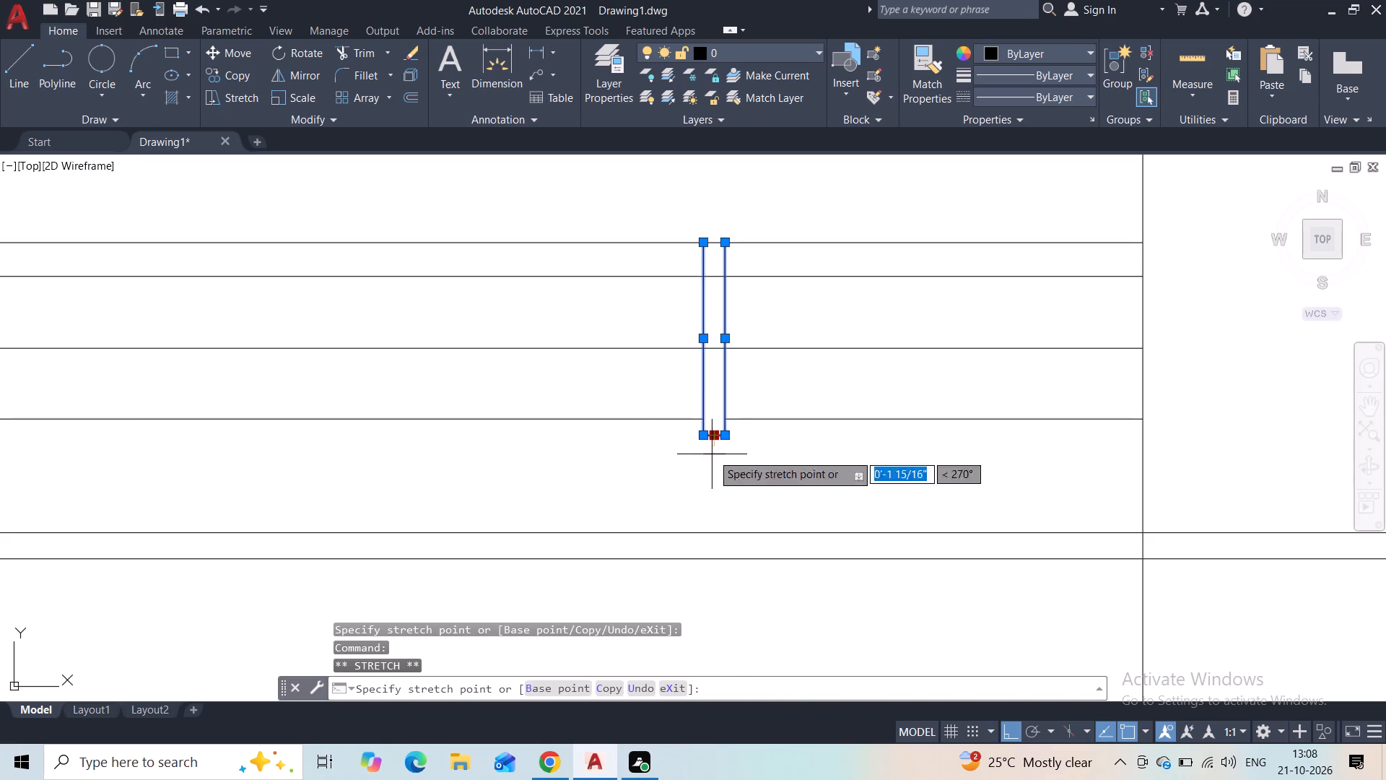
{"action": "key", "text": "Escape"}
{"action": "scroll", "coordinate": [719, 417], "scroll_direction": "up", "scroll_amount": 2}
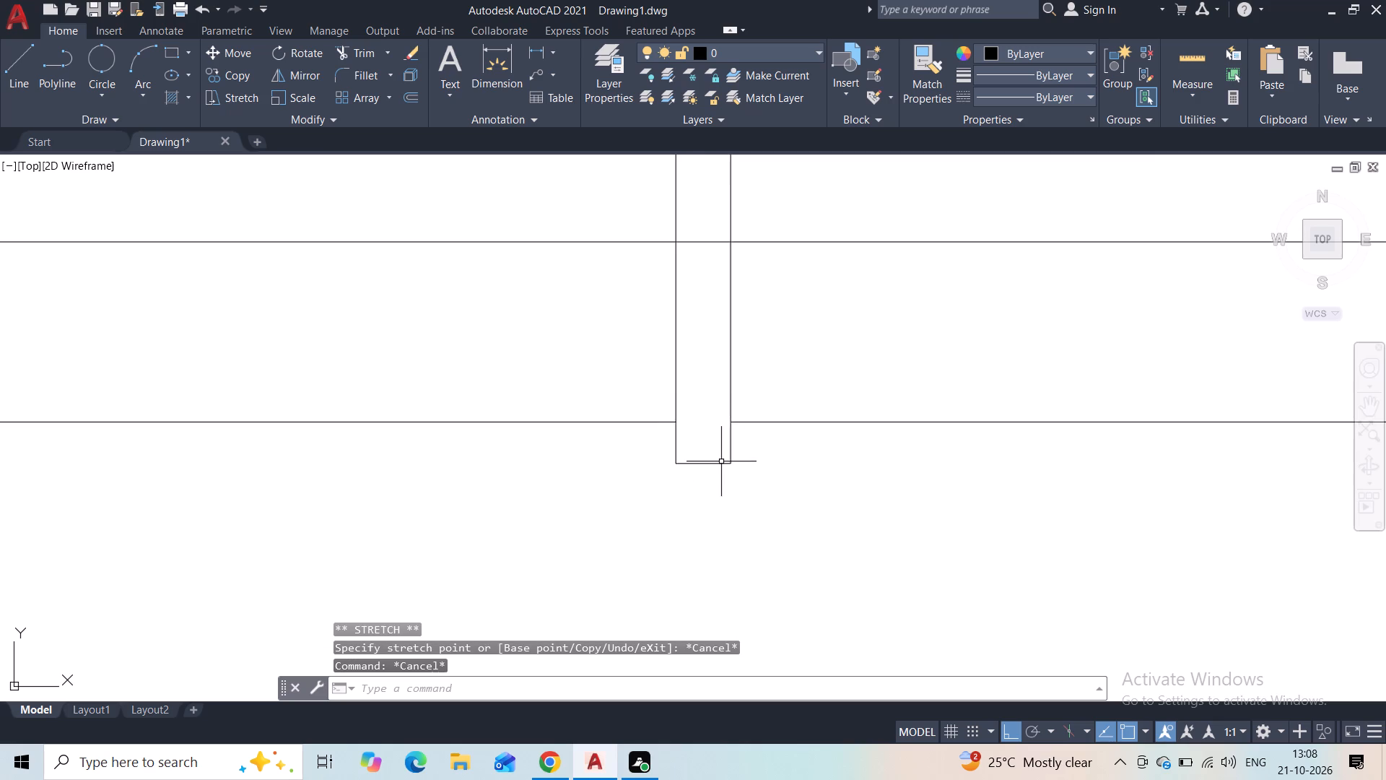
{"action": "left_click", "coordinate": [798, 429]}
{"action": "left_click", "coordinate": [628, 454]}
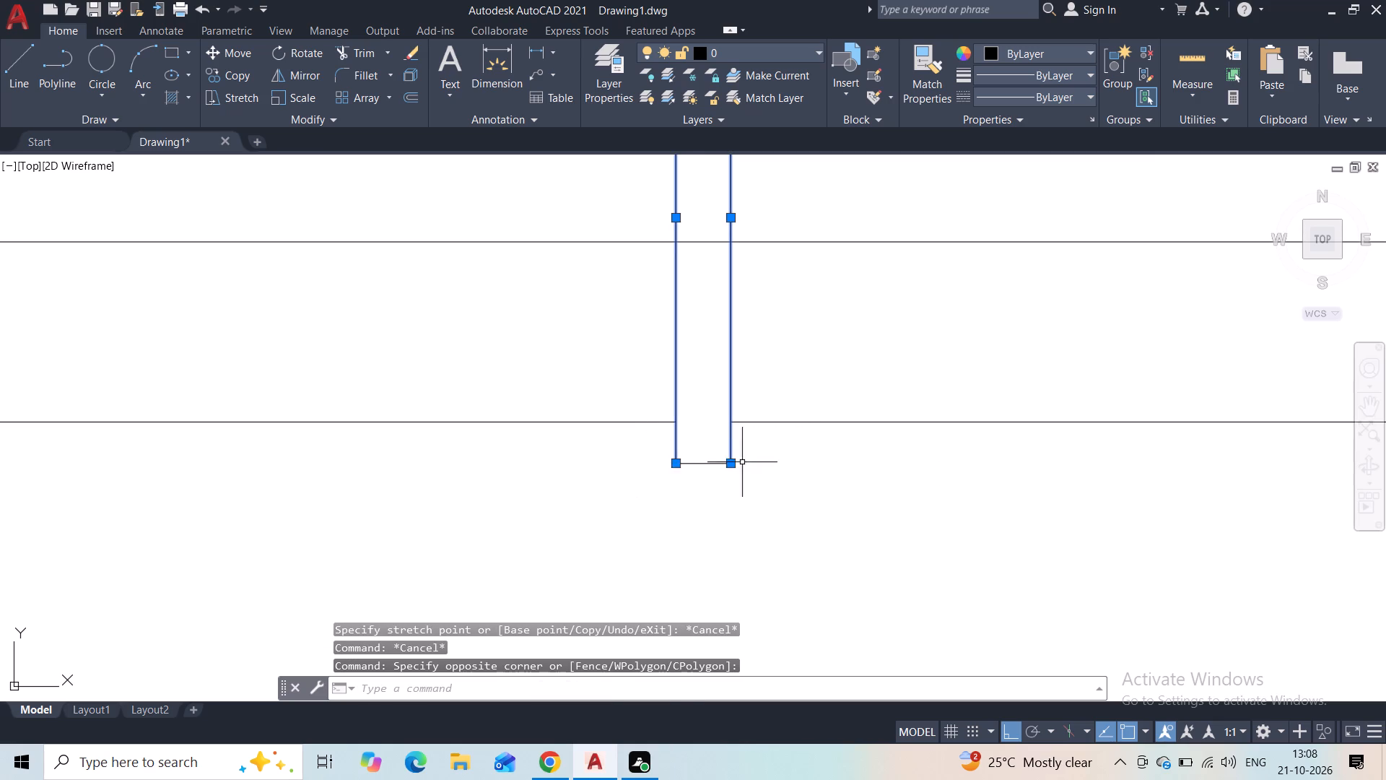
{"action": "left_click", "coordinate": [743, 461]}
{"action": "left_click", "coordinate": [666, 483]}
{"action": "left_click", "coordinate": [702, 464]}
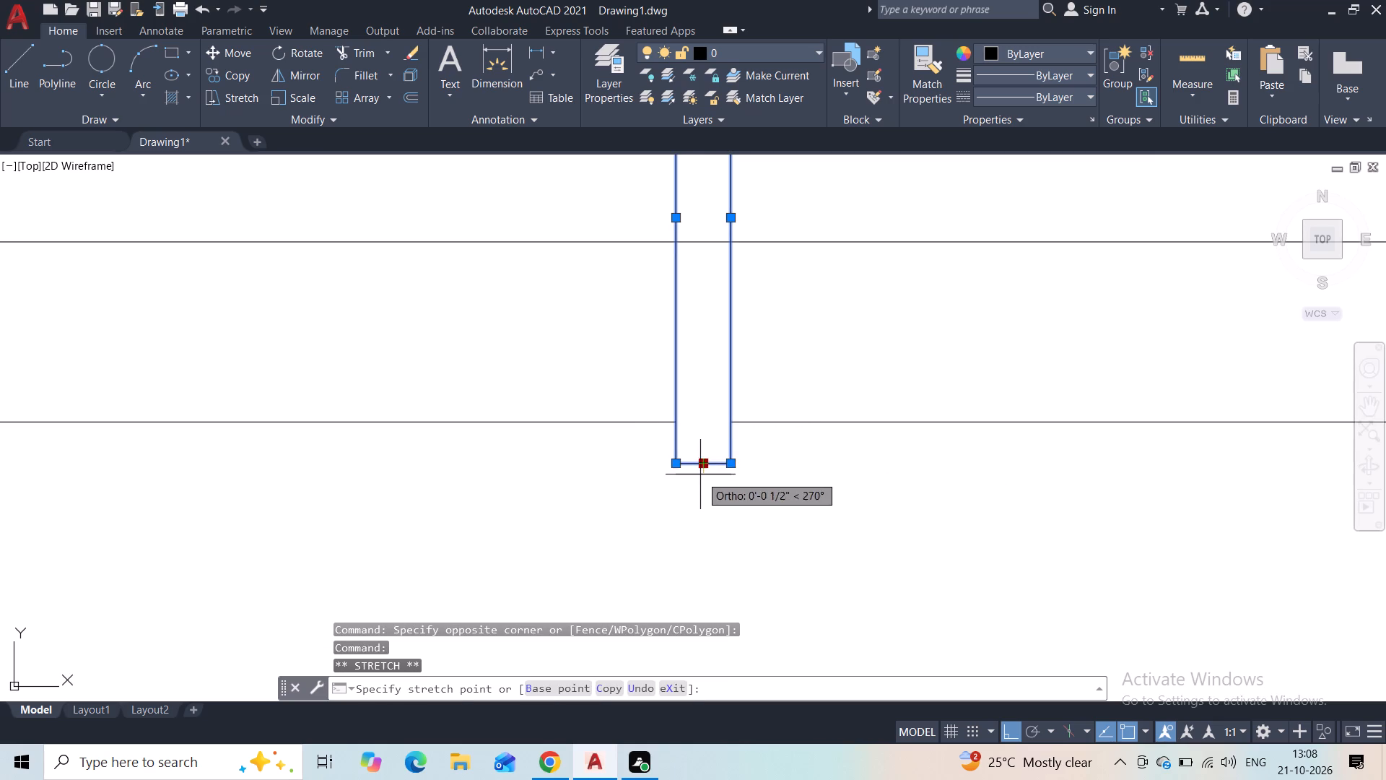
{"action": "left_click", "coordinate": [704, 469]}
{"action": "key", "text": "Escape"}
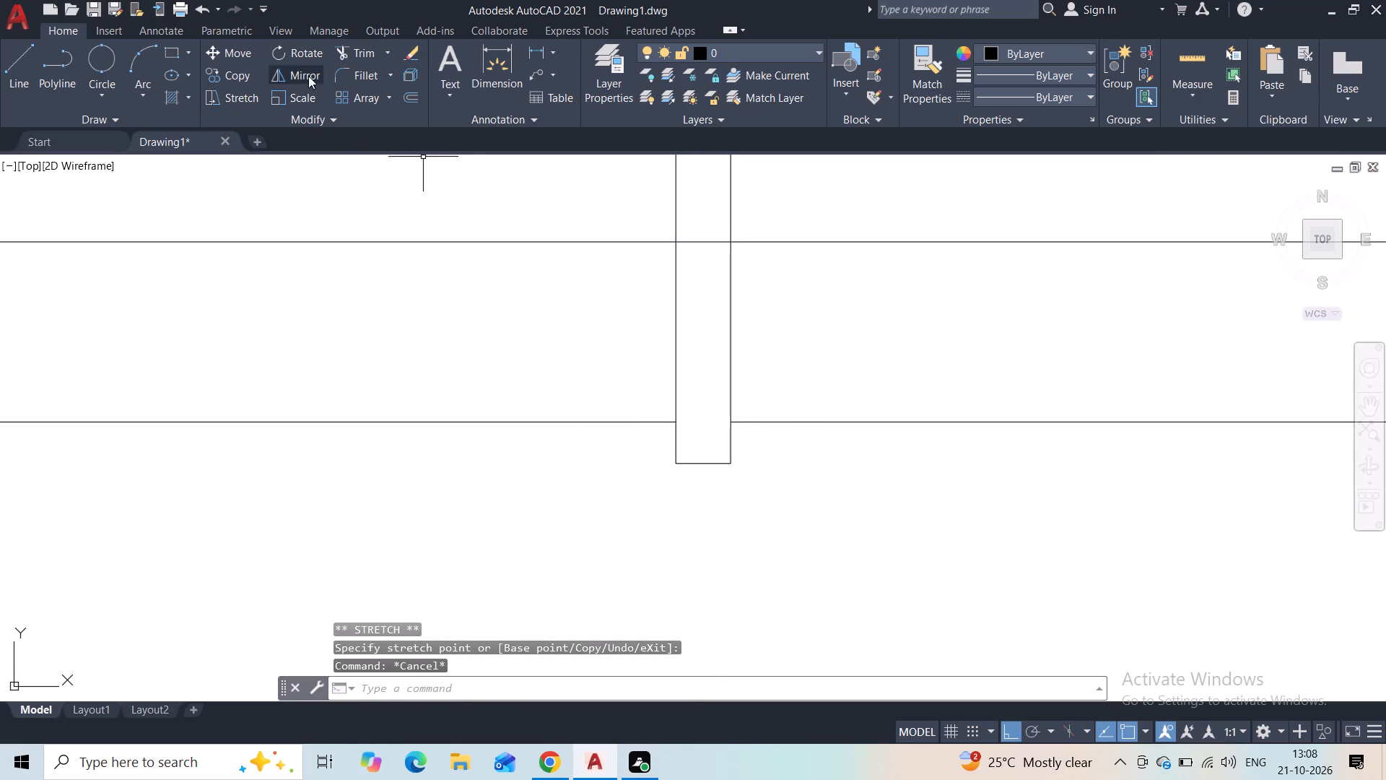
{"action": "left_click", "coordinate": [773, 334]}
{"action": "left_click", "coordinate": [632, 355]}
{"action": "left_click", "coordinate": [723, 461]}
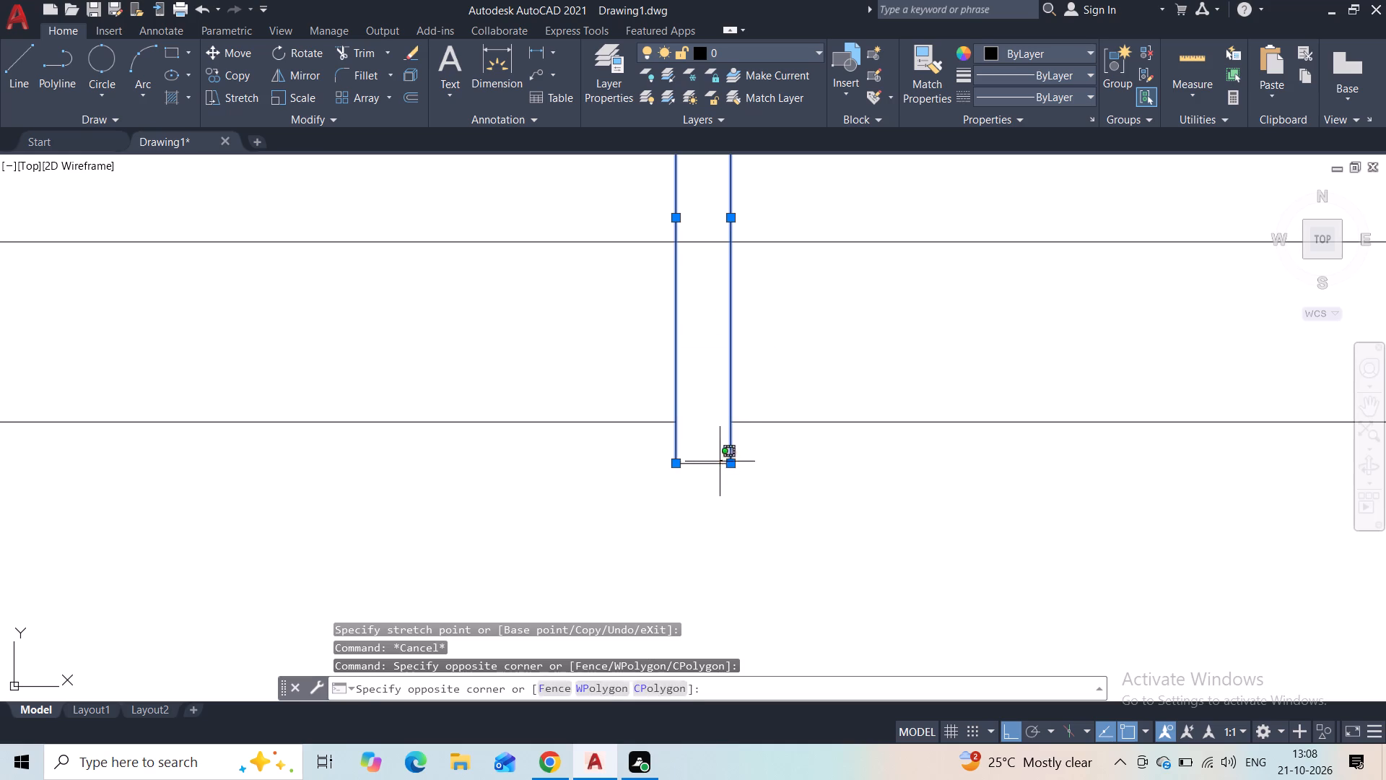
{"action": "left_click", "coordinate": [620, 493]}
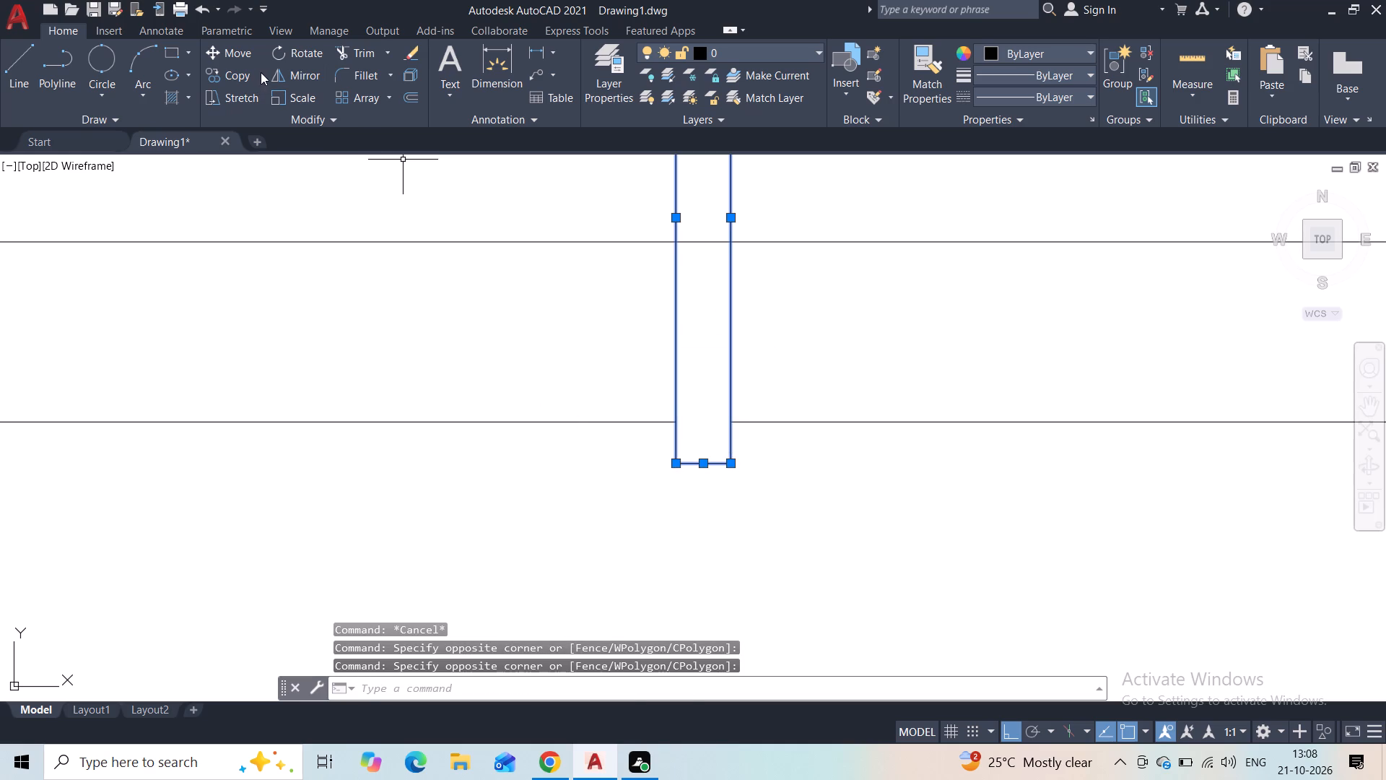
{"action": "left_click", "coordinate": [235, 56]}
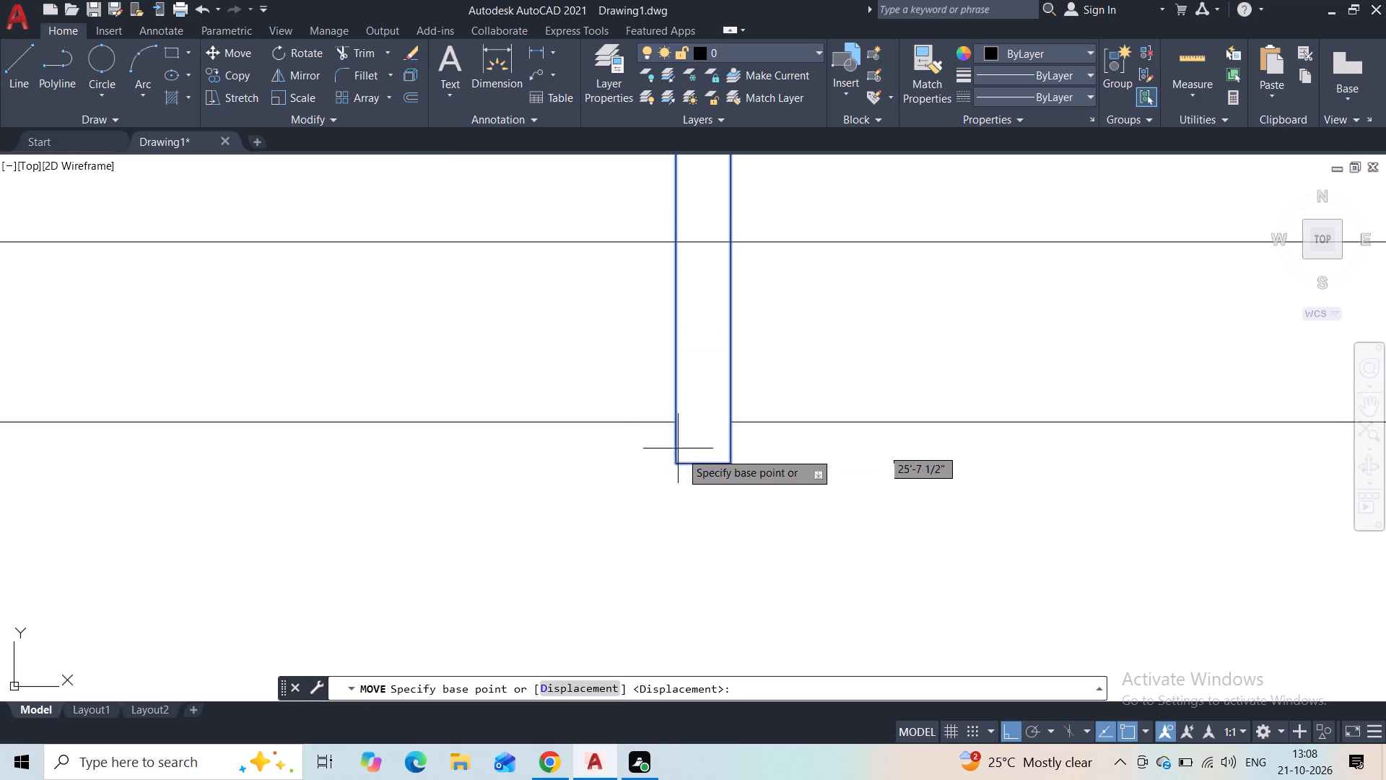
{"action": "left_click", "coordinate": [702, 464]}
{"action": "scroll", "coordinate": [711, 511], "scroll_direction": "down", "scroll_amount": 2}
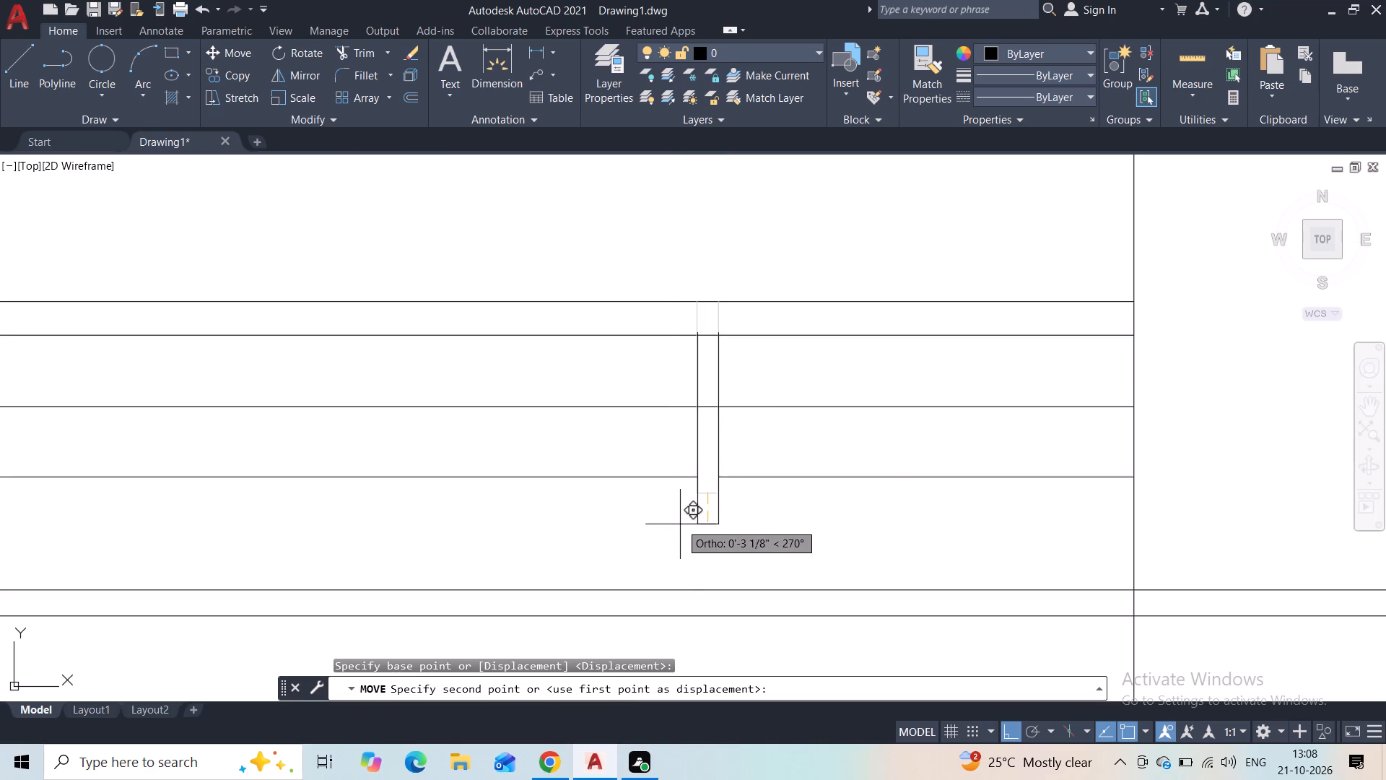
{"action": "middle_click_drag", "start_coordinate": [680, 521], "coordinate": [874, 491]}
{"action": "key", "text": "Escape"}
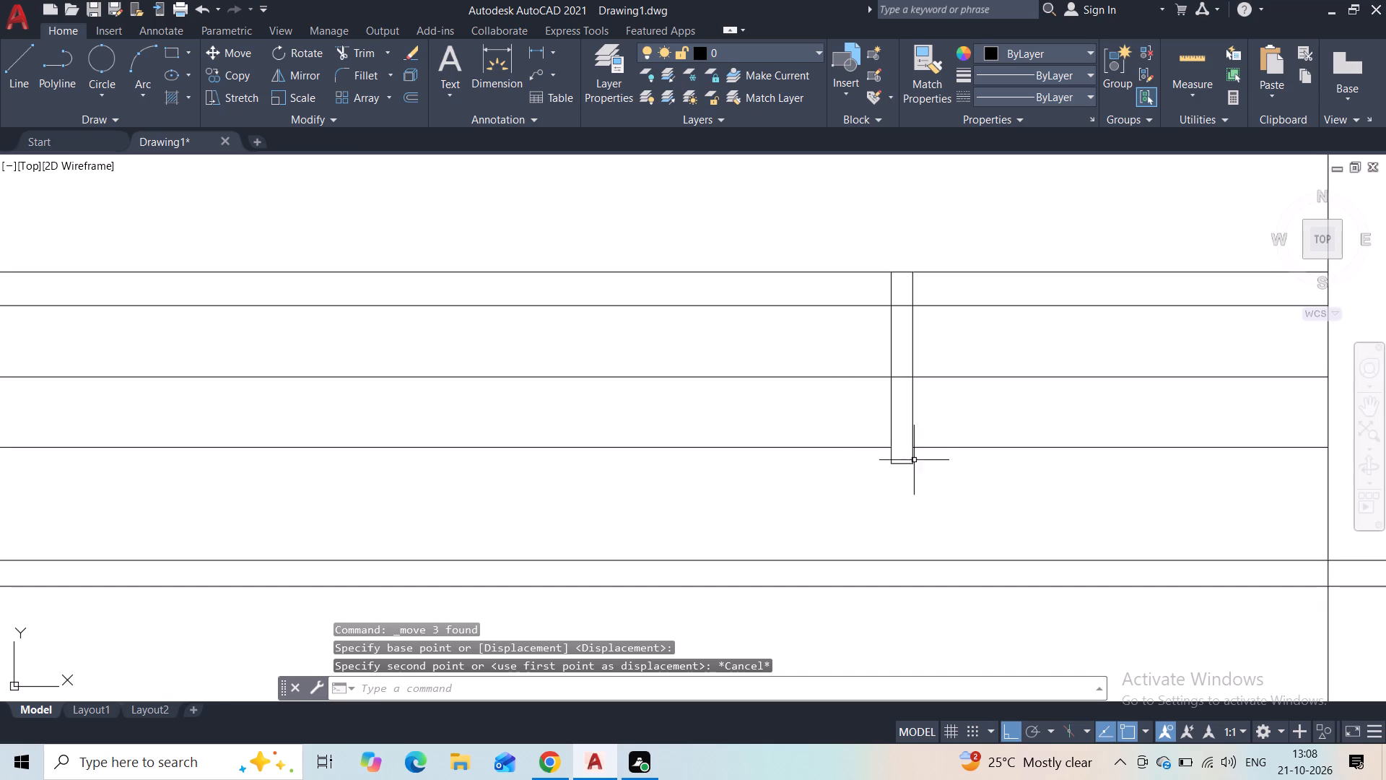
Move the copied post near the right wall line straight down so its top meets the second rail line.
{"action": "left_click", "coordinate": [930, 340]}
{"action": "left_click", "coordinate": [859, 343]}
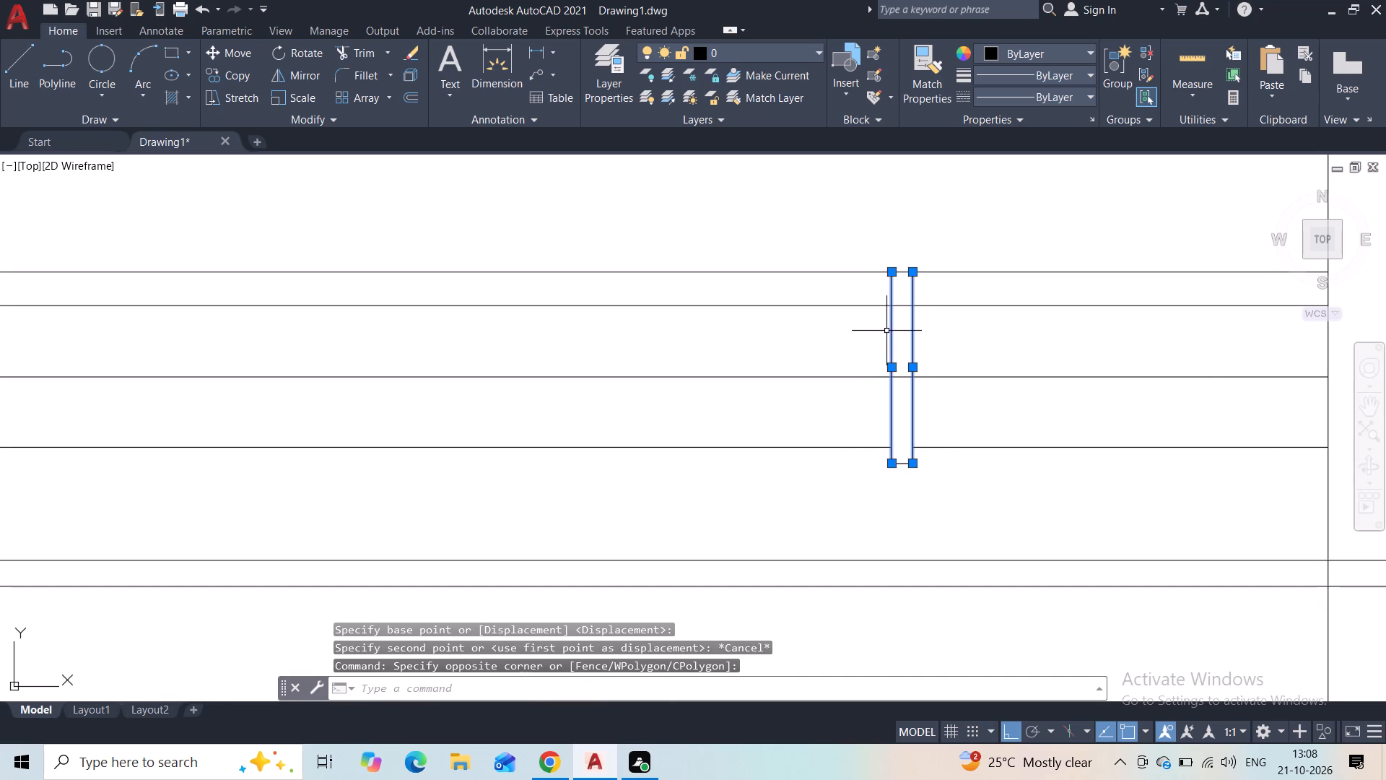
{"action": "left_click", "coordinate": [905, 461]}
{"action": "left_click", "coordinate": [901, 465]}
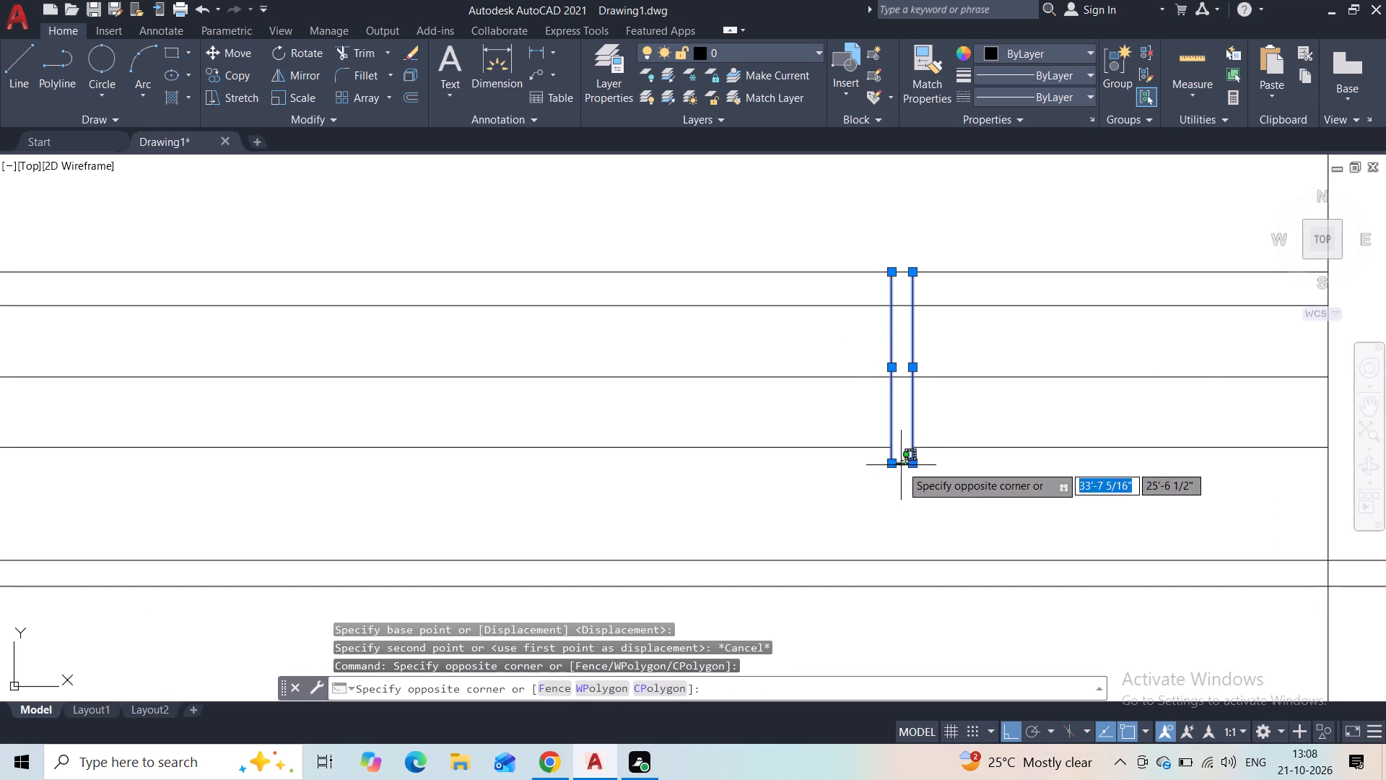
{"action": "left_click", "coordinate": [250, 60]}
{"action": "left_click", "coordinate": [893, 276]}
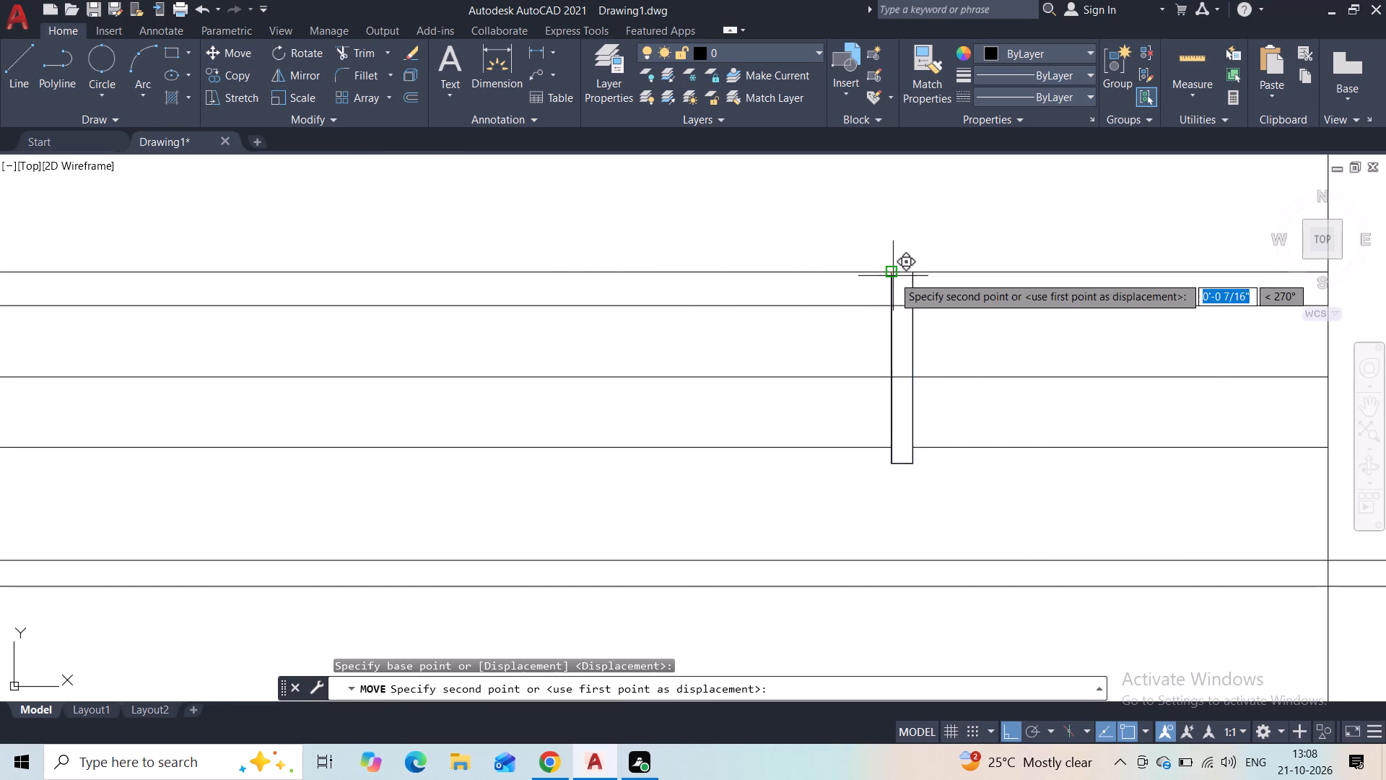
{"action": "left_click", "coordinate": [892, 304]}
{"action": "key", "text": "Escape"}
Draw short vertical lines extending both edges of the lowered post up to the top rail line.
{"action": "scroll", "coordinate": [664, 337], "scroll_direction": "down", "scroll_amount": 2}
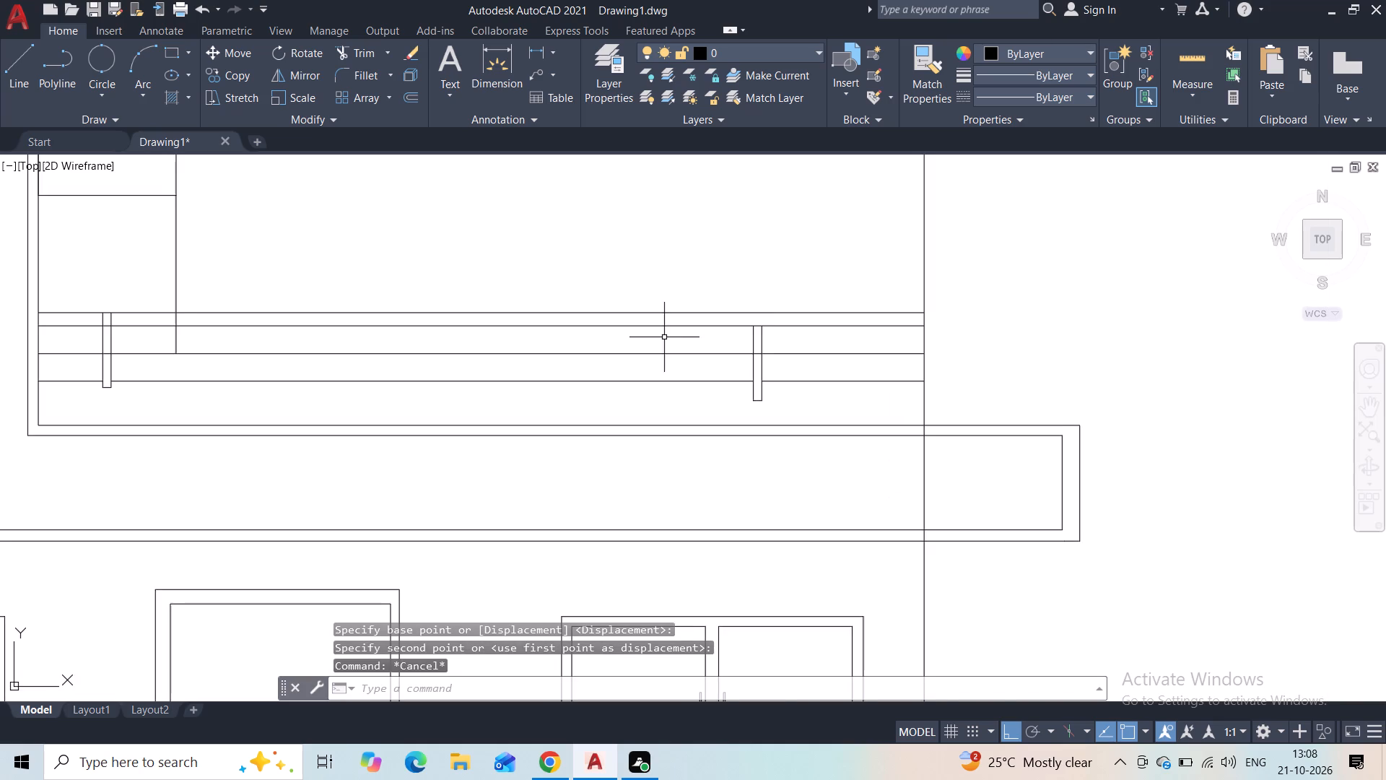
{"action": "middle_click_drag", "start_coordinate": [664, 337], "coordinate": [765, 326]}
{"action": "scroll", "coordinate": [852, 326], "scroll_direction": "up", "scroll_amount": 2}
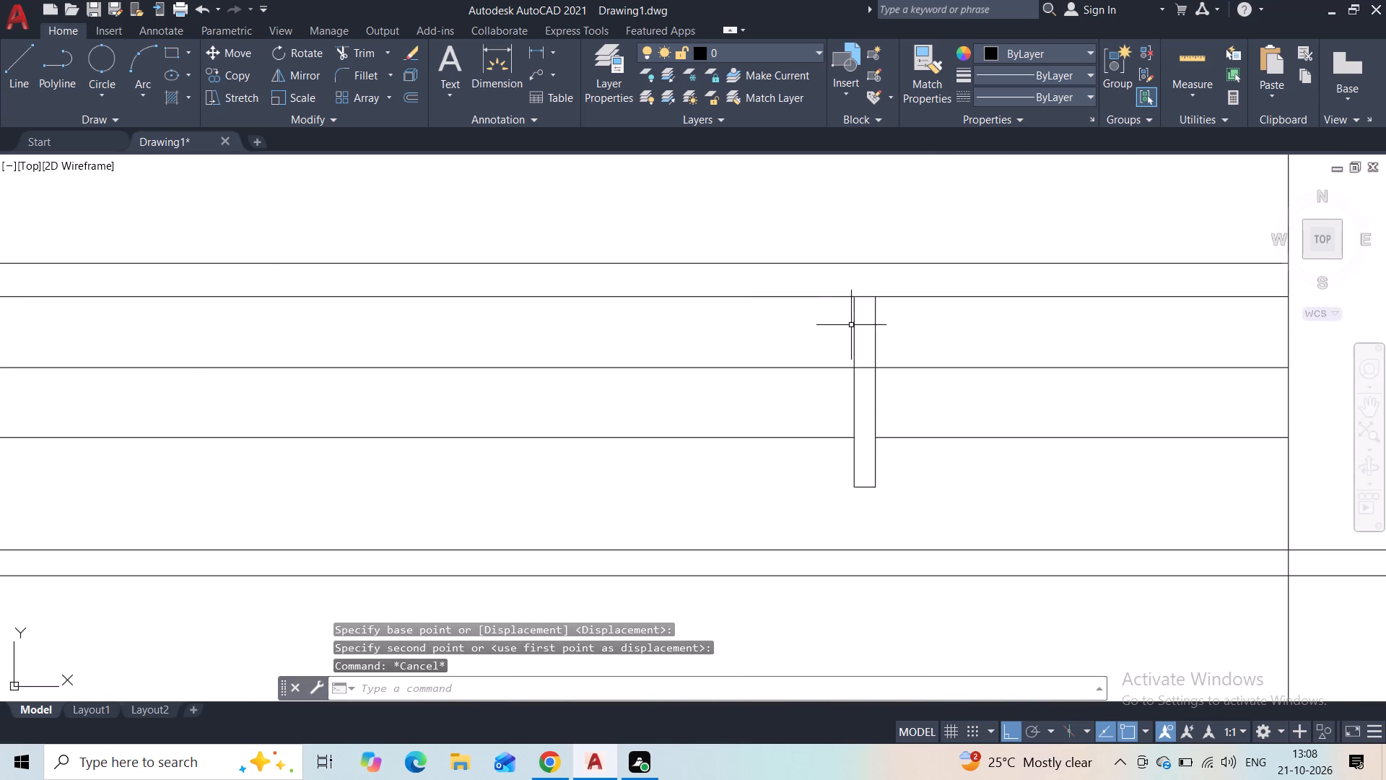
{"action": "scroll", "coordinate": [767, 311], "scroll_direction": "up", "scroll_amount": 2}
{"action": "scroll", "coordinate": [0, 177], "scroll_direction": "down", "scroll_amount": 2}
{"action": "left_click", "coordinate": [14, 87]}
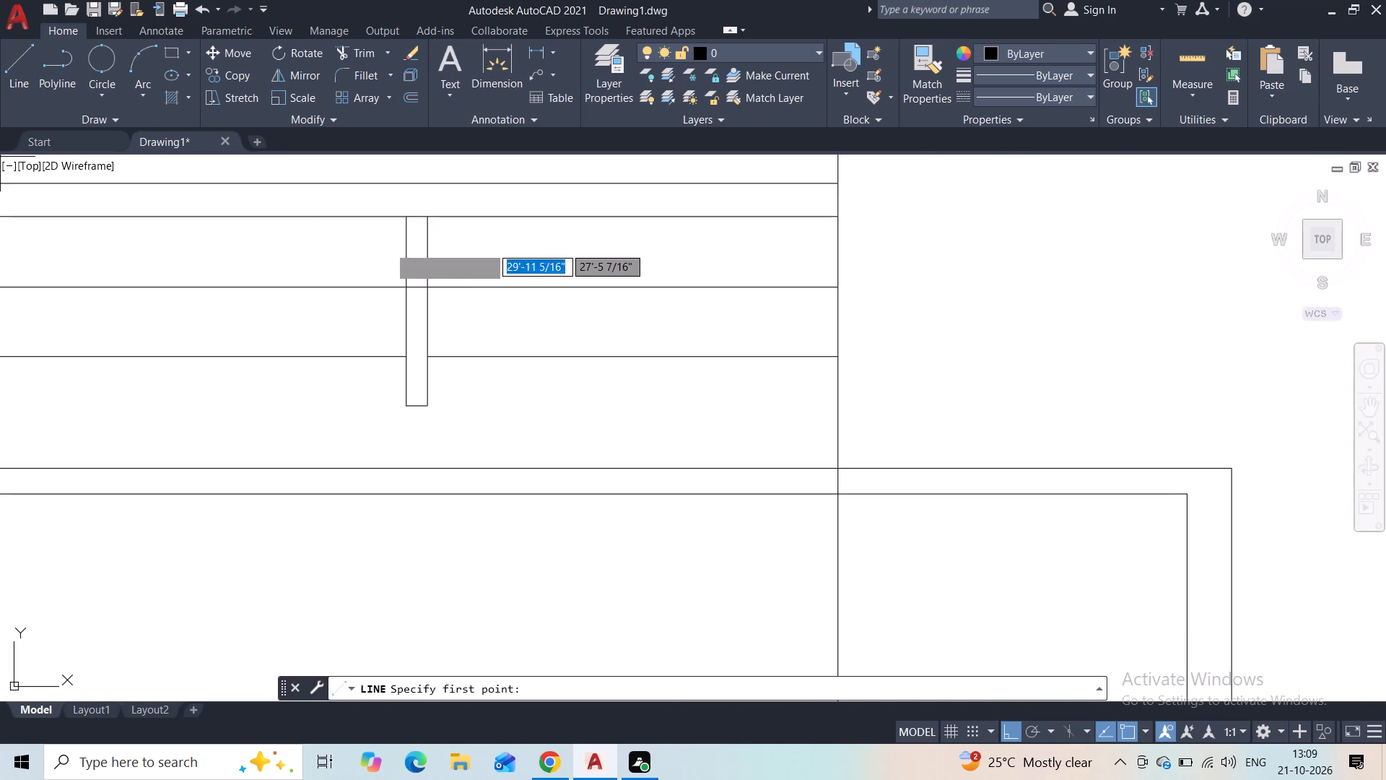
{"action": "middle_click_drag", "start_coordinate": [417, 207], "coordinate": [443, 347]}
{"action": "scroll", "coordinate": [443, 347], "scroll_direction": "up", "scroll_amount": 2}
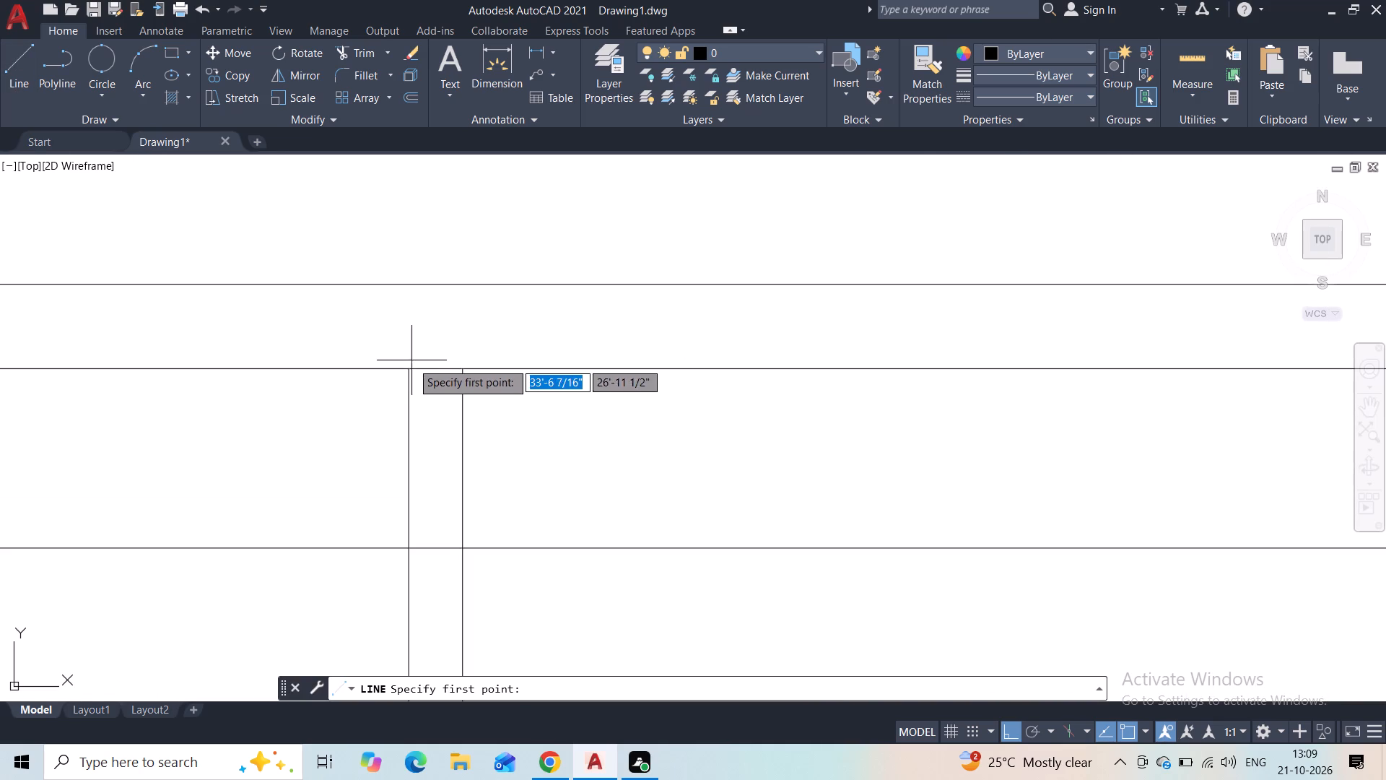
{"action": "left_click", "coordinate": [402, 370]}
{"action": "left_click", "coordinate": [415, 286]}
{"action": "key", "text": "Escape"}
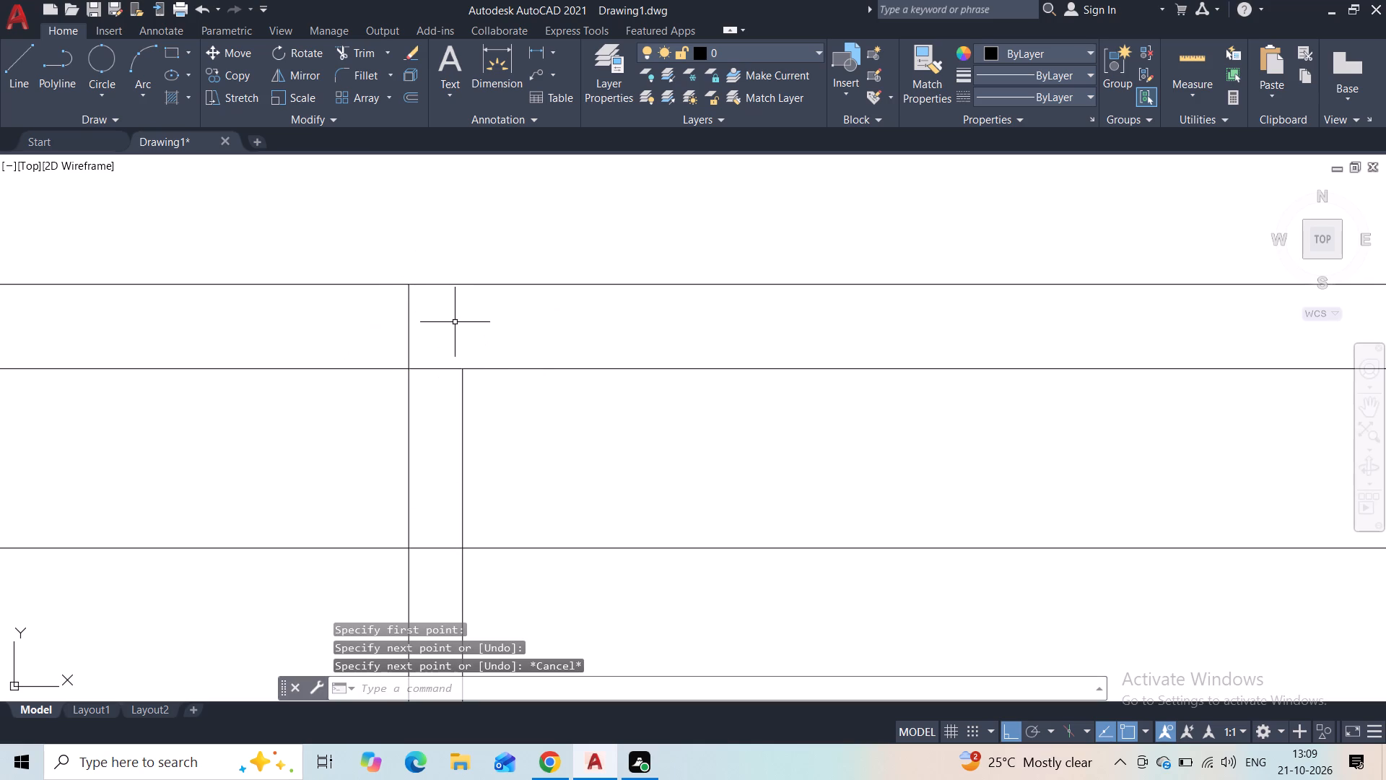
{"action": "key", "text": "space"}
{"action": "left_click", "coordinate": [460, 367]}
{"action": "left_click", "coordinate": [466, 290]}
{"action": "key", "text": "Escape"}
Move the small knob circle from the upstairs panel's door onto the terrace door, near its right edge above the railing, with Ortho off.
{"action": "scroll", "coordinate": [453, 309], "scroll_direction": "down", "scroll_amount": 3}
{"action": "middle_click_drag", "start_coordinate": [399, 337], "coordinate": [668, 373]}
{"action": "scroll", "coordinate": [642, 369], "scroll_direction": "down", "scroll_amount": 2}
{"action": "middle_click_drag", "start_coordinate": [500, 381], "coordinate": [549, 387]}
{"action": "scroll", "coordinate": [549, 361], "scroll_direction": "up", "scroll_amount": 1}
{"action": "middle_click", "coordinate": [549, 361]}
{"action": "scroll", "coordinate": [549, 365], "scroll_direction": "down", "scroll_amount": 1}
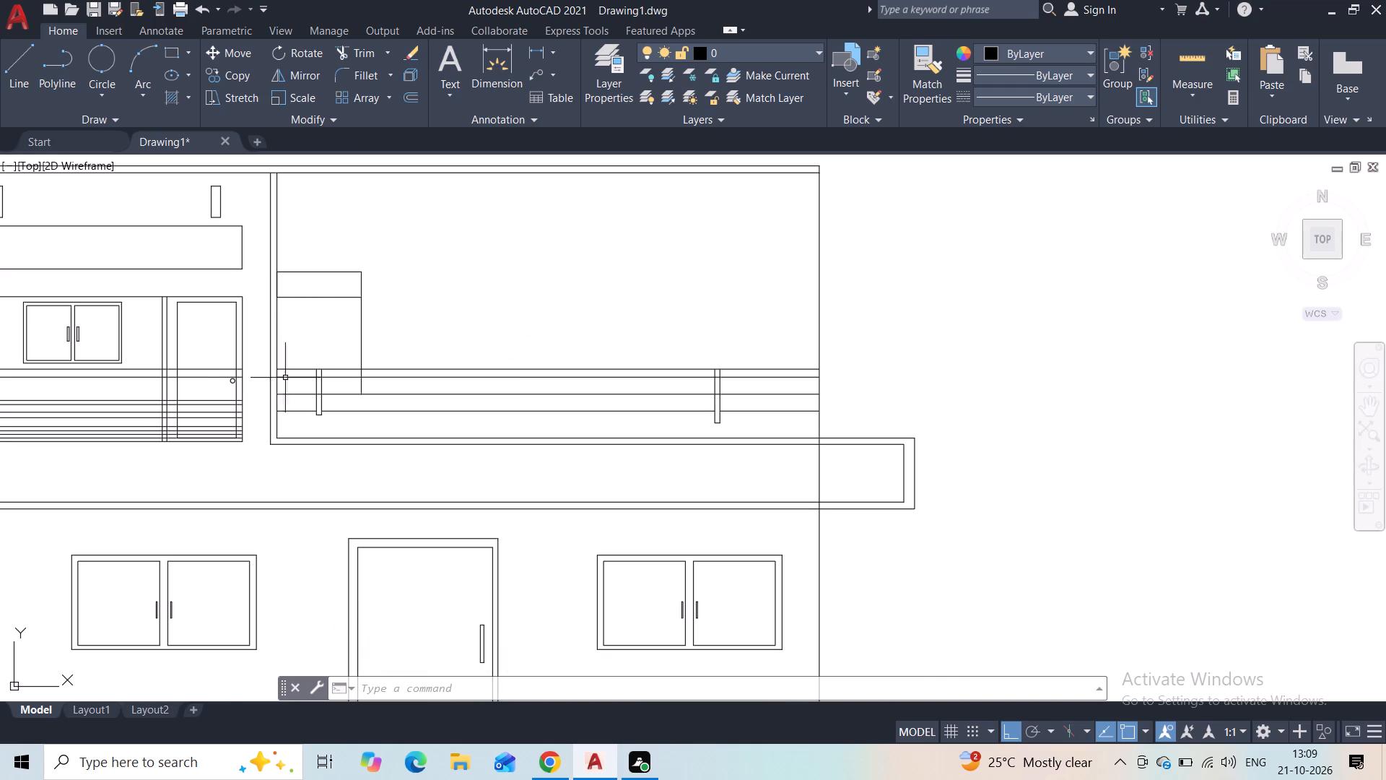
{"action": "scroll", "coordinate": [230, 381], "scroll_direction": "up", "scroll_amount": 6}
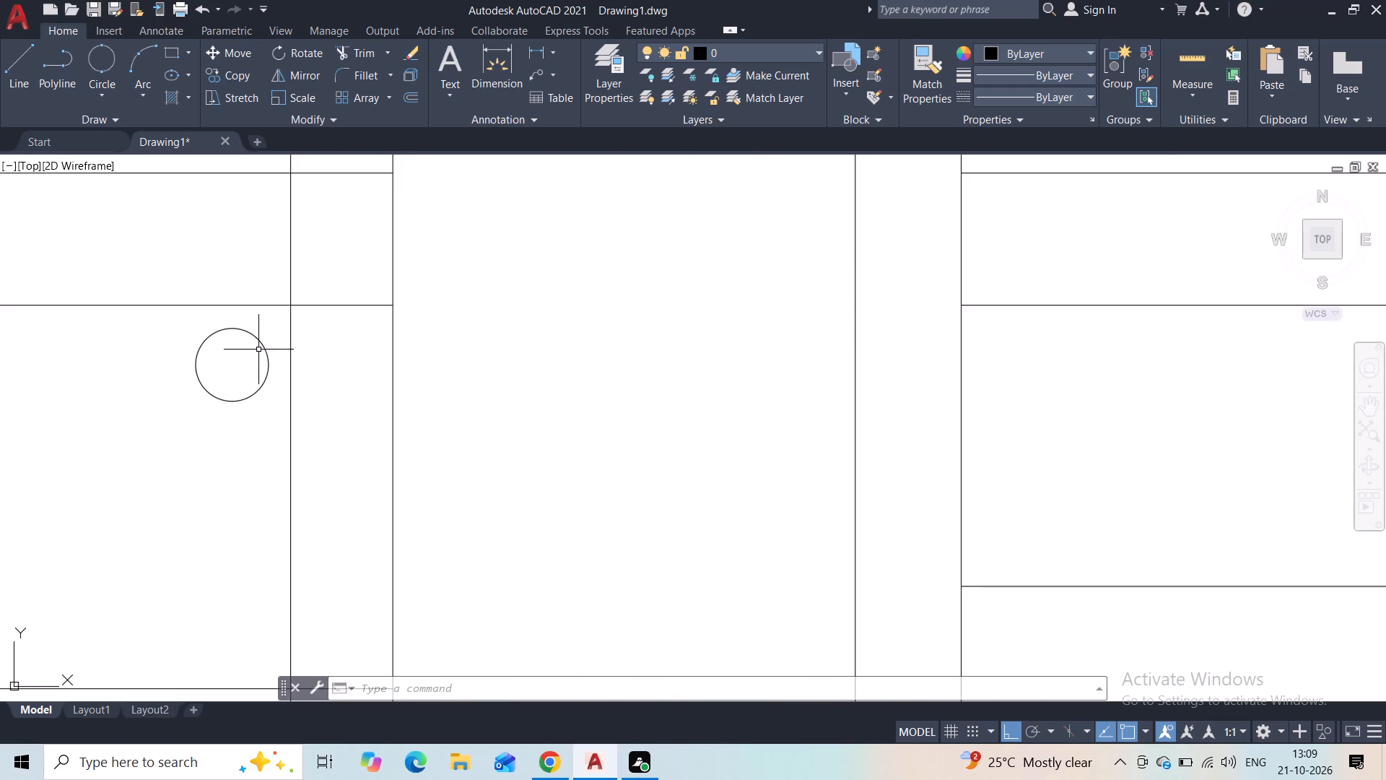
{"action": "left_click", "coordinate": [261, 337]}
{"action": "left_click", "coordinate": [193, 396]}
{"action": "left_click", "coordinate": [221, 54]}
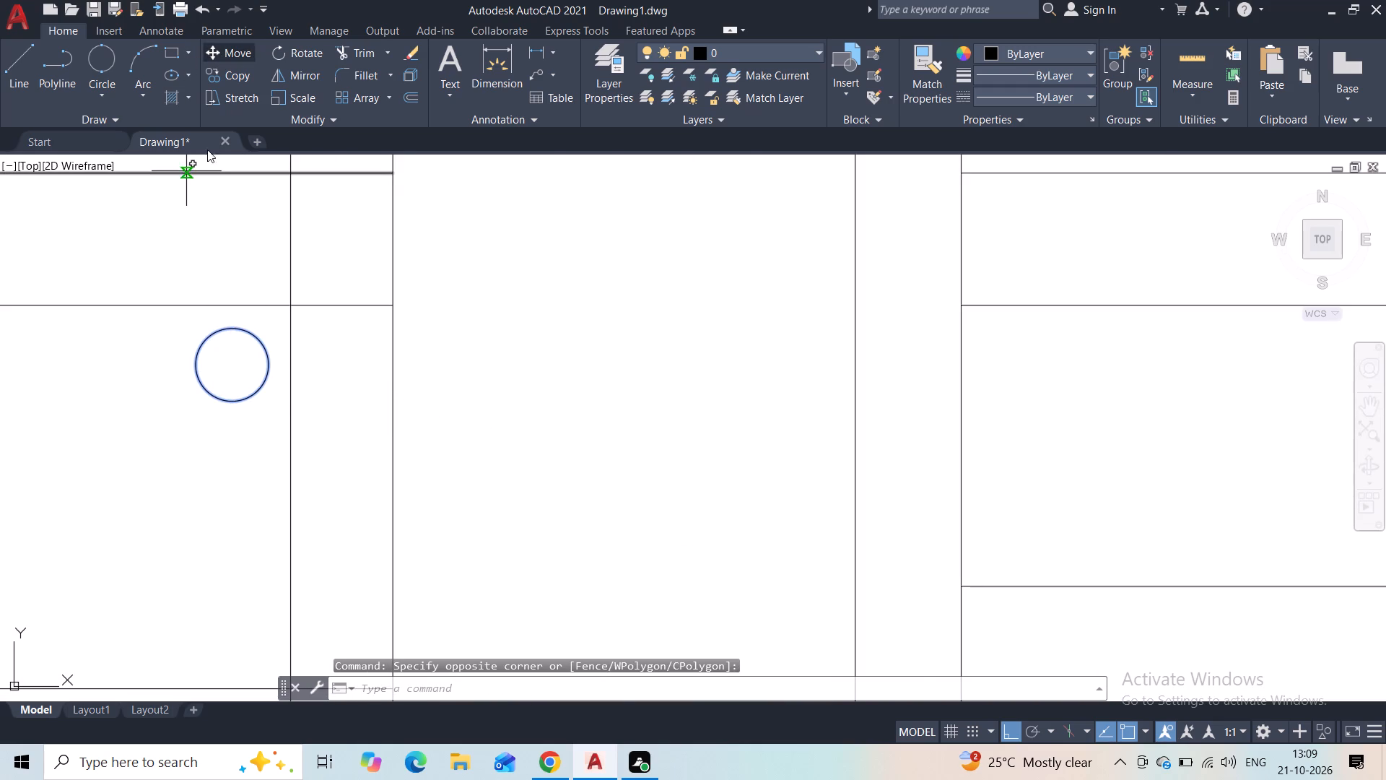
{"action": "left_click", "coordinate": [227, 365]}
{"action": "scroll", "coordinate": [511, 340], "scroll_direction": "down", "scroll_amount": 1}
{"action": "middle_click_drag", "start_coordinate": [511, 340], "coordinate": [250, 459]}
{"action": "scroll", "coordinate": [262, 431], "scroll_direction": "down", "scroll_amount": 3}
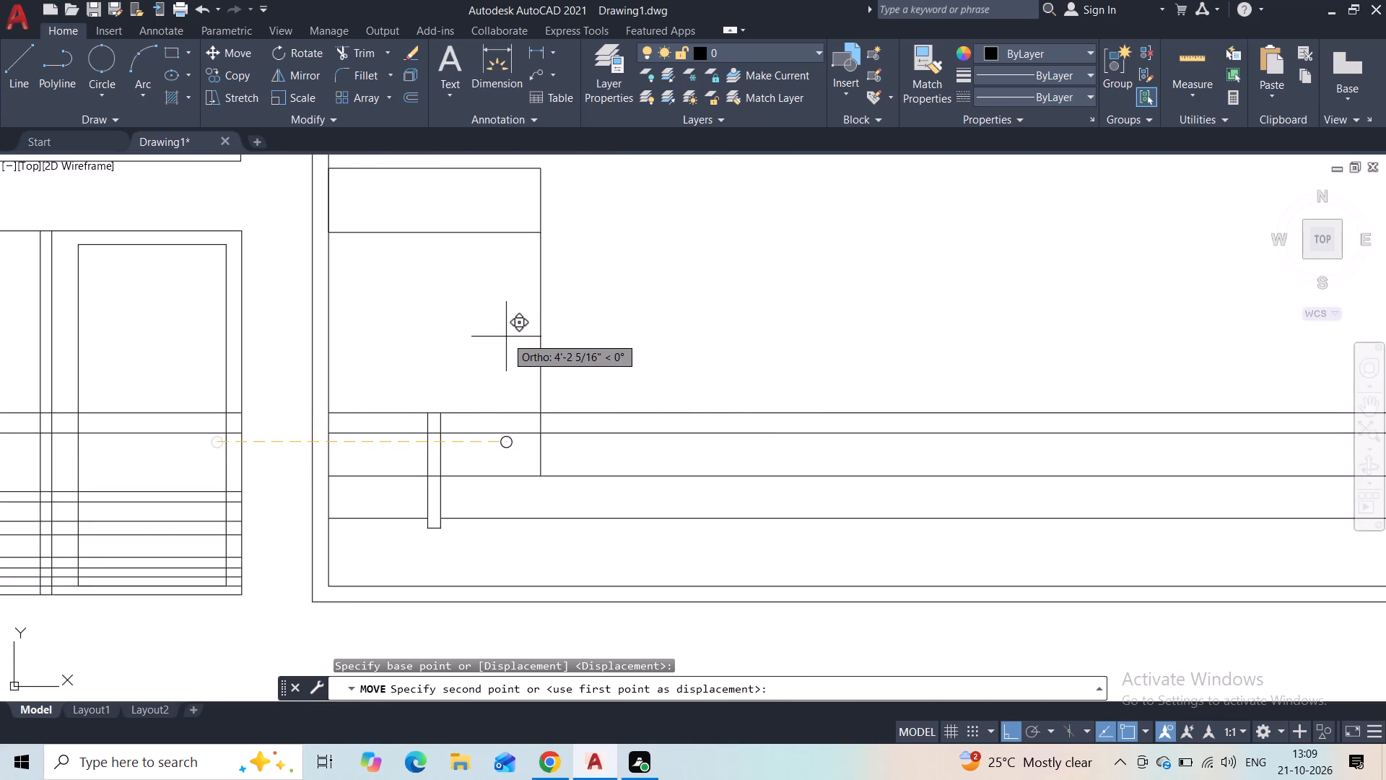
{"action": "key", "text": "F8"}
{"action": "scroll", "coordinate": [507, 336], "scroll_direction": "up", "scroll_amount": 2}
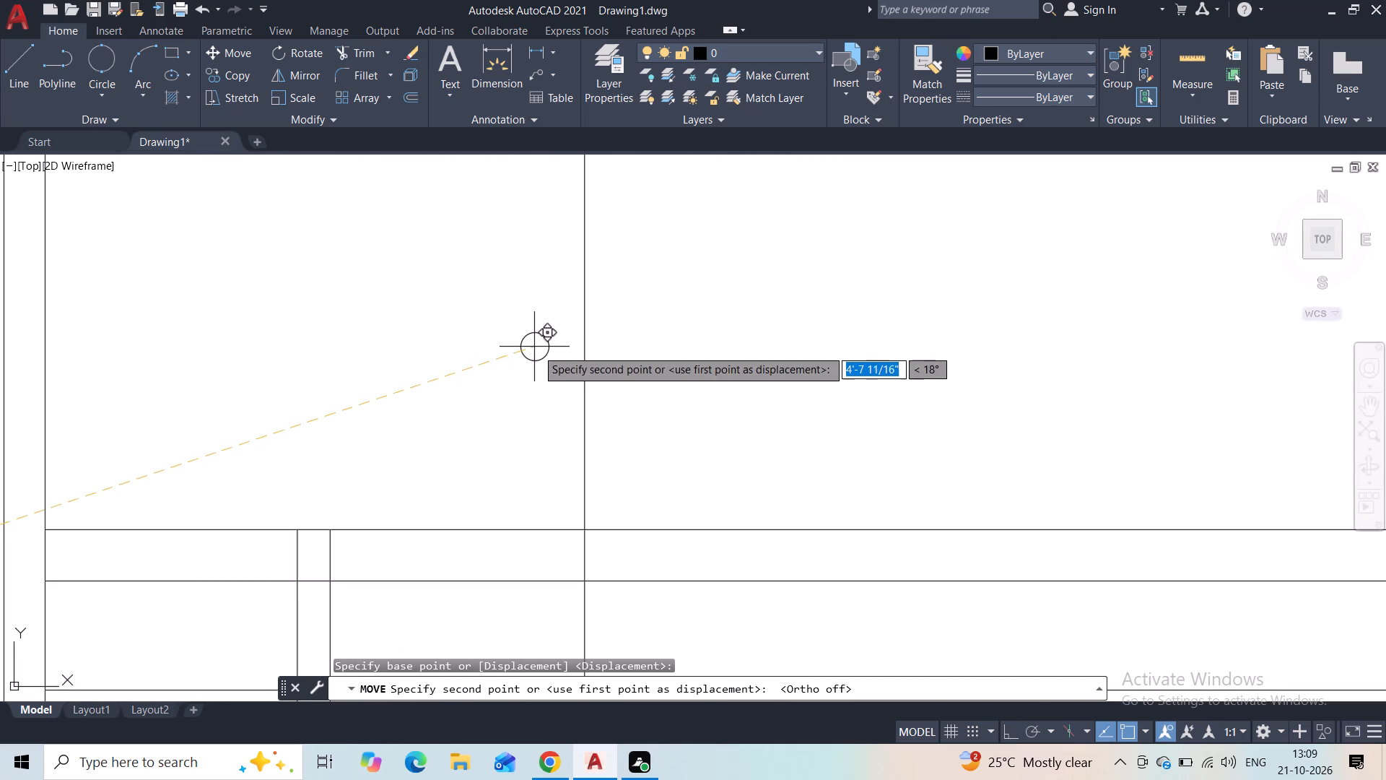
{"action": "left_click", "coordinate": [550, 351]}
{"action": "key", "text": "Escape"}
Copy the terrace door's knob circle back to the upstairs panel's door, inside its right edge just below the two upper rail lines.
{"action": "scroll", "coordinate": [588, 296], "scroll_direction": "down", "scroll_amount": 2}
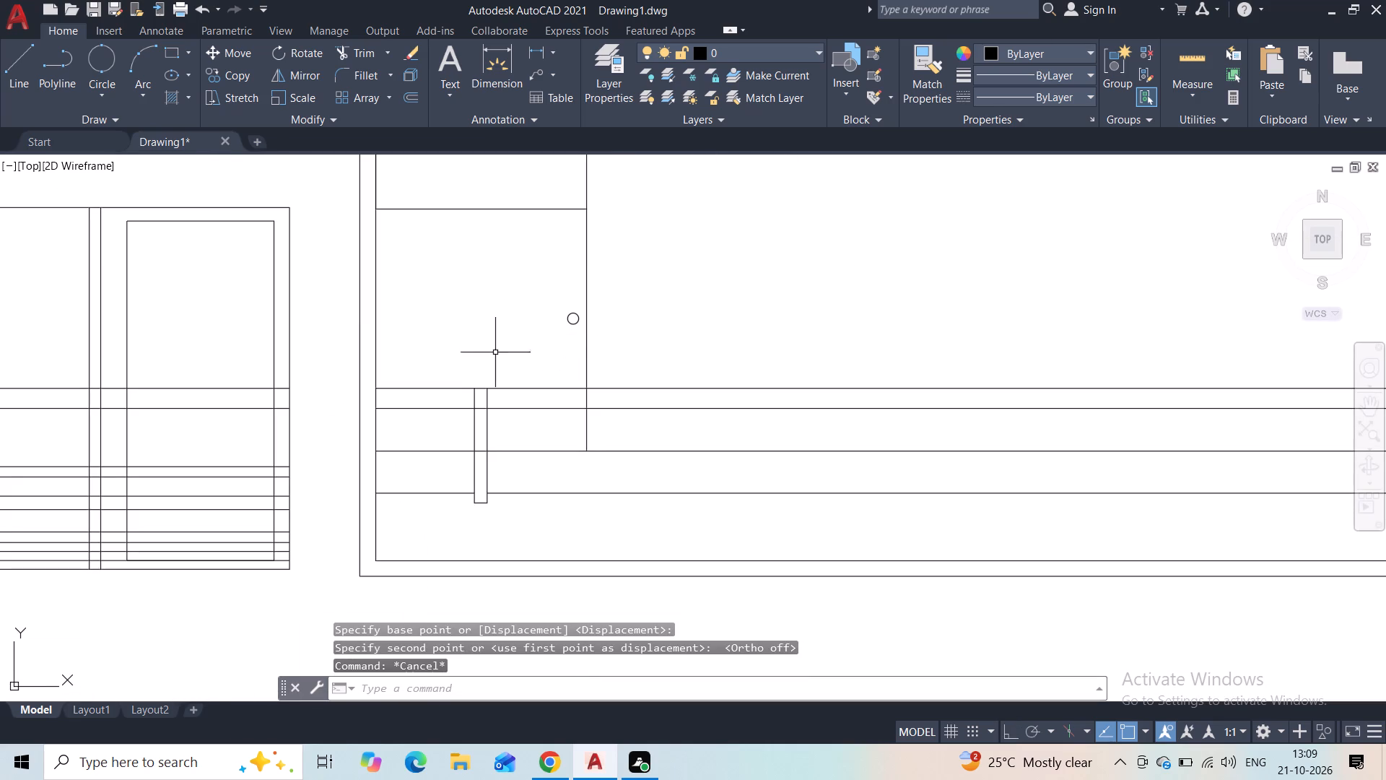
{"action": "scroll", "coordinate": [589, 304], "scroll_direction": "up", "scroll_amount": 1}
{"action": "left_click", "coordinate": [557, 308]}
{"action": "left_click", "coordinate": [549, 357]}
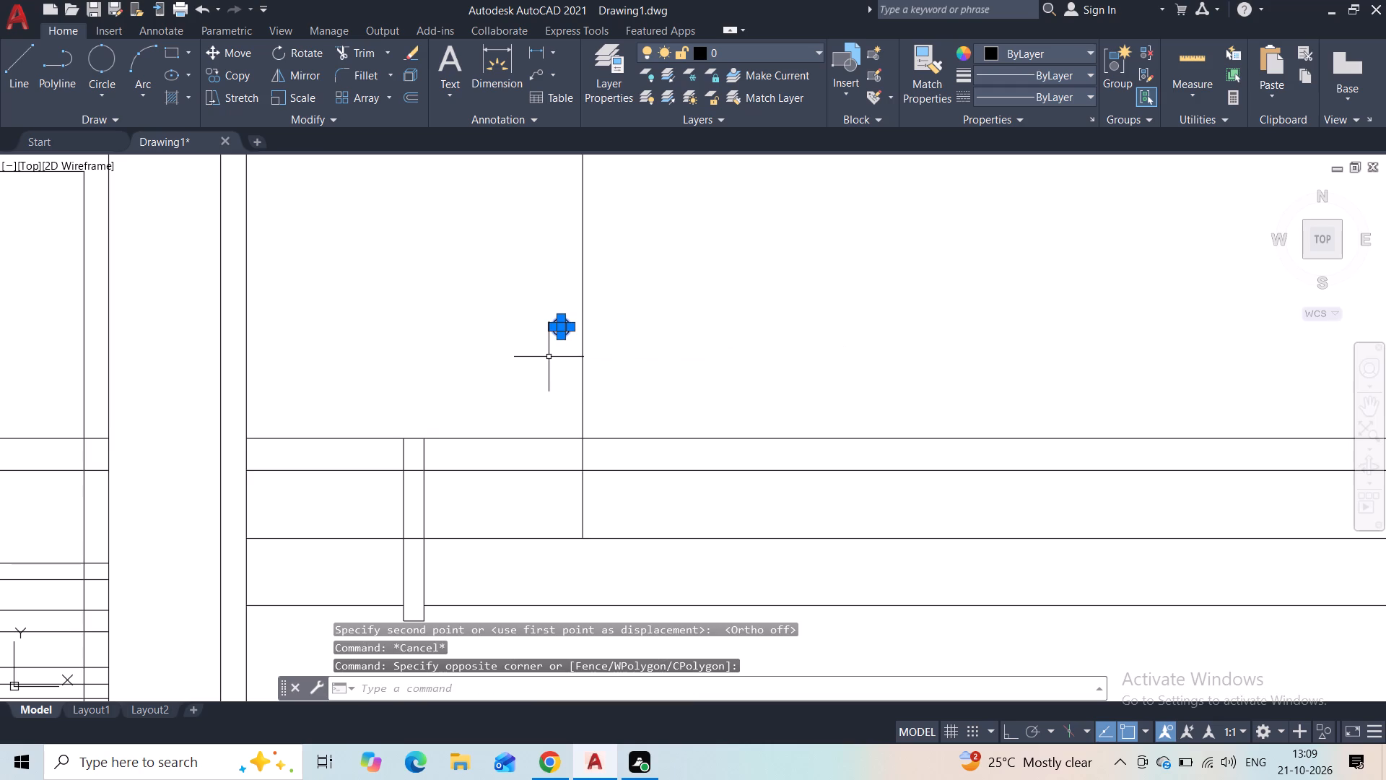
{"action": "left_click", "coordinate": [220, 71]}
{"action": "scroll", "coordinate": [407, 338], "scroll_direction": "up", "scroll_amount": 2}
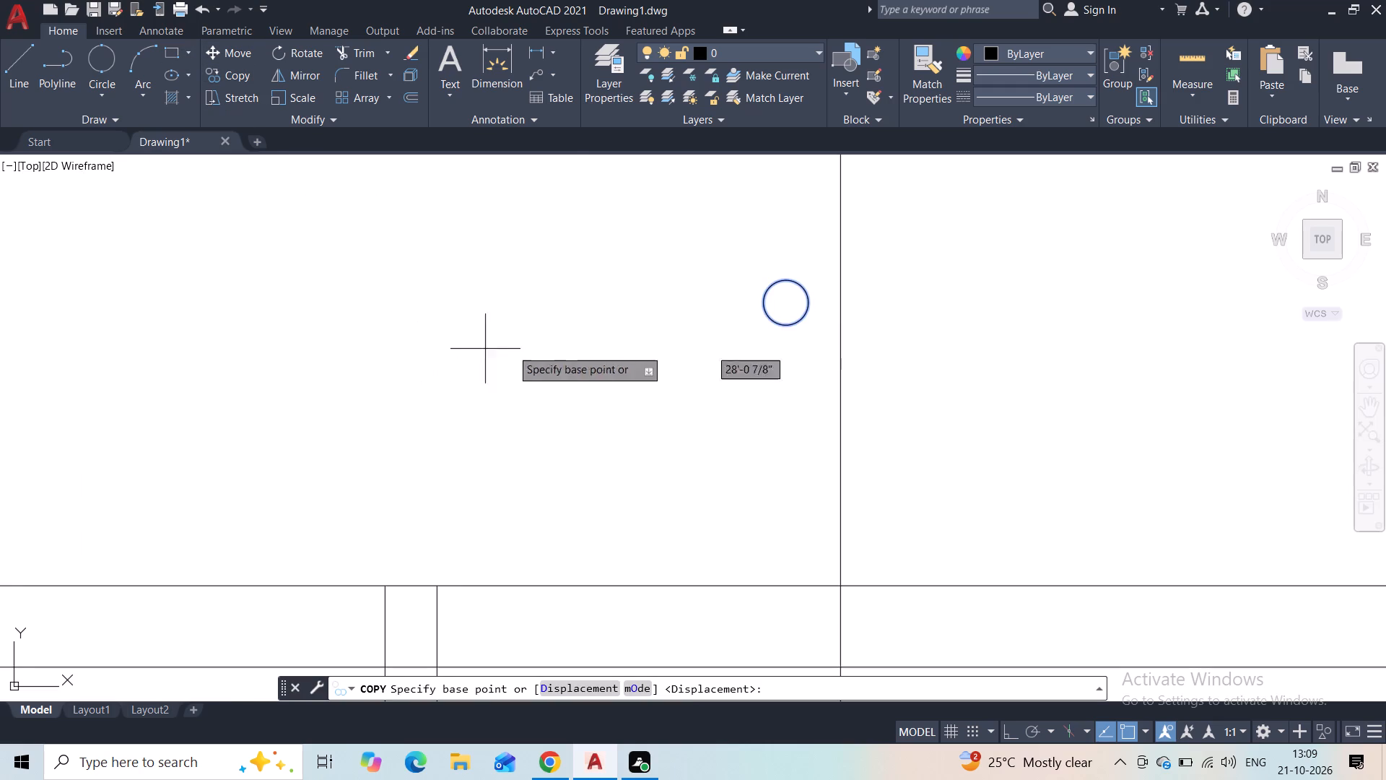
{"action": "left_click", "coordinate": [785, 307]}
{"action": "scroll", "coordinate": [489, 418], "scroll_direction": "down", "scroll_amount": 2}
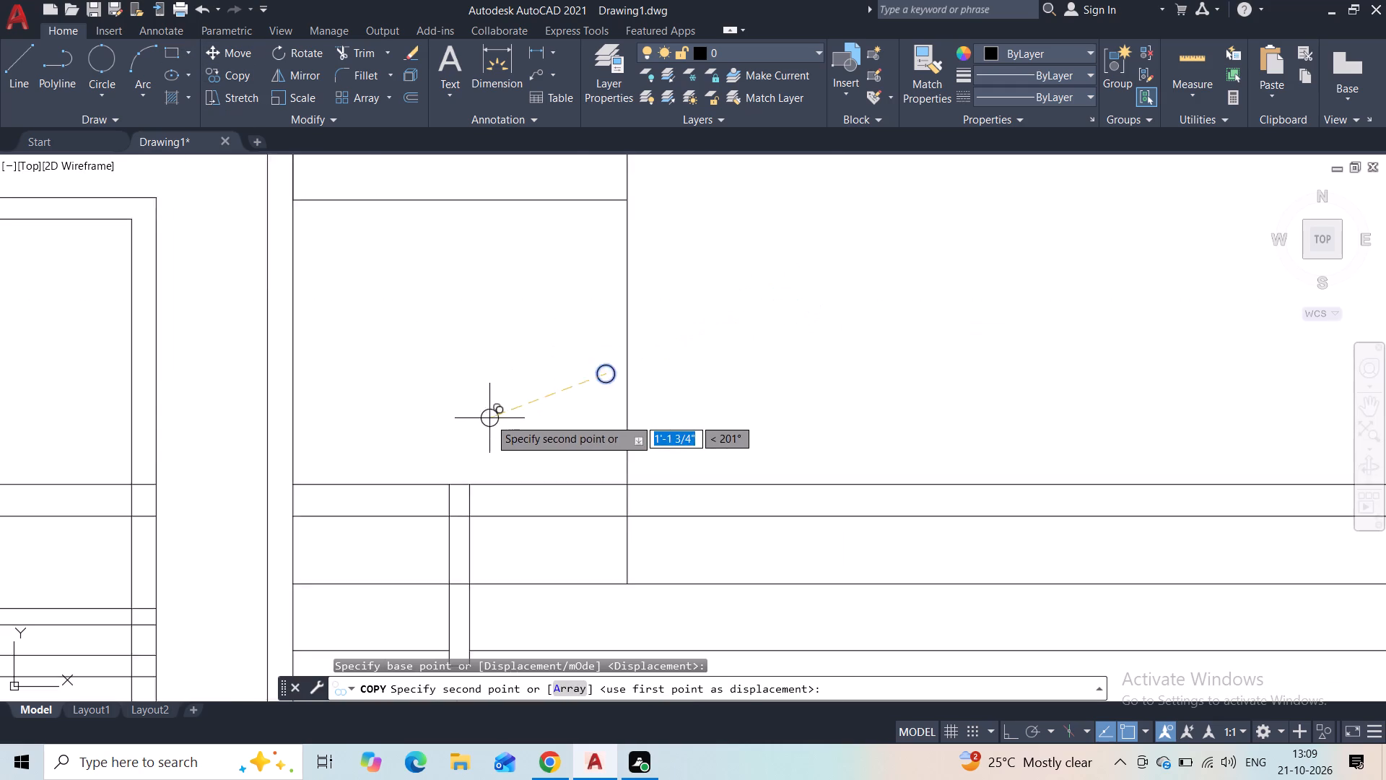
{"action": "scroll", "coordinate": [489, 418], "scroll_direction": "down", "scroll_amount": 1}
{"action": "middle_click_drag", "start_coordinate": [489, 418], "coordinate": [611, 384]}
{"action": "scroll", "coordinate": [305, 419], "scroll_direction": "up", "scroll_amount": 2}
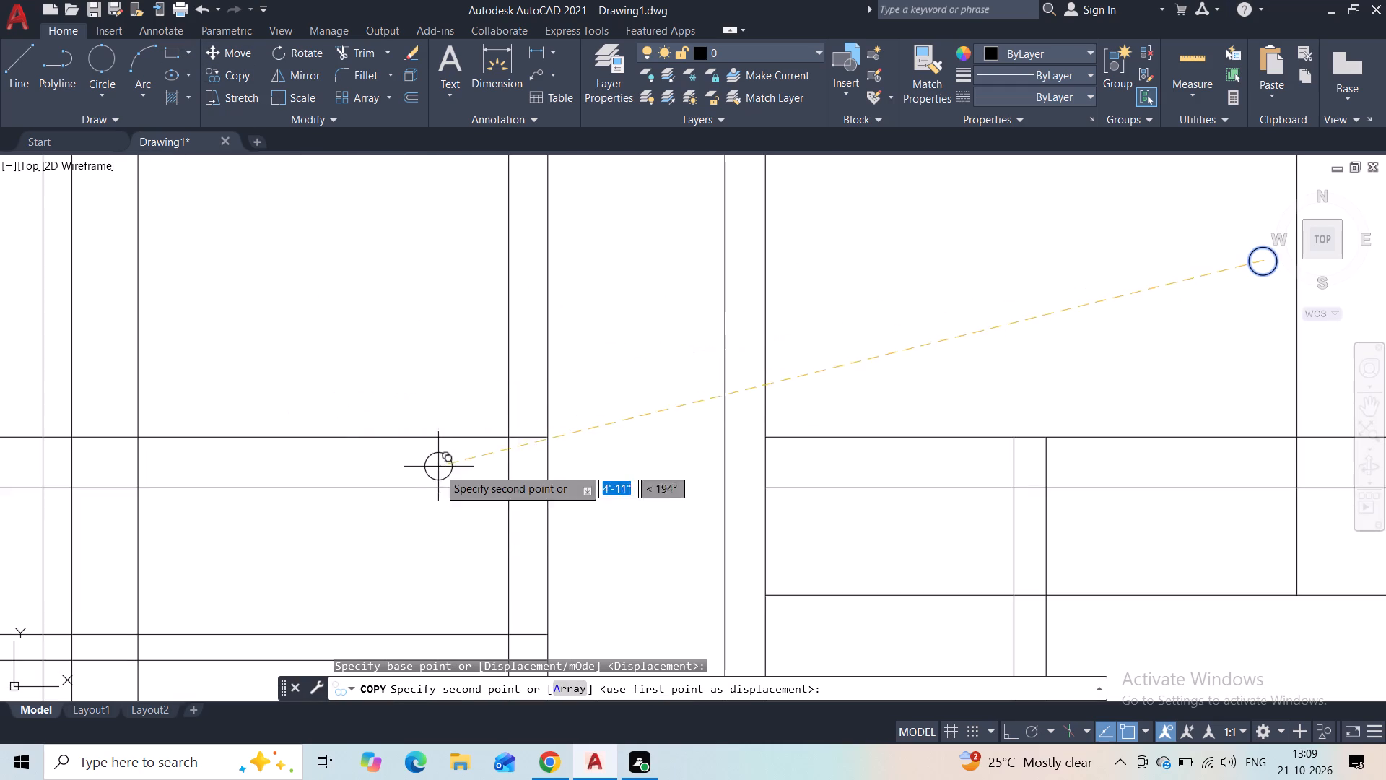
{"action": "left_click", "coordinate": [484, 521]}
{"action": "key", "text": "Escape"}
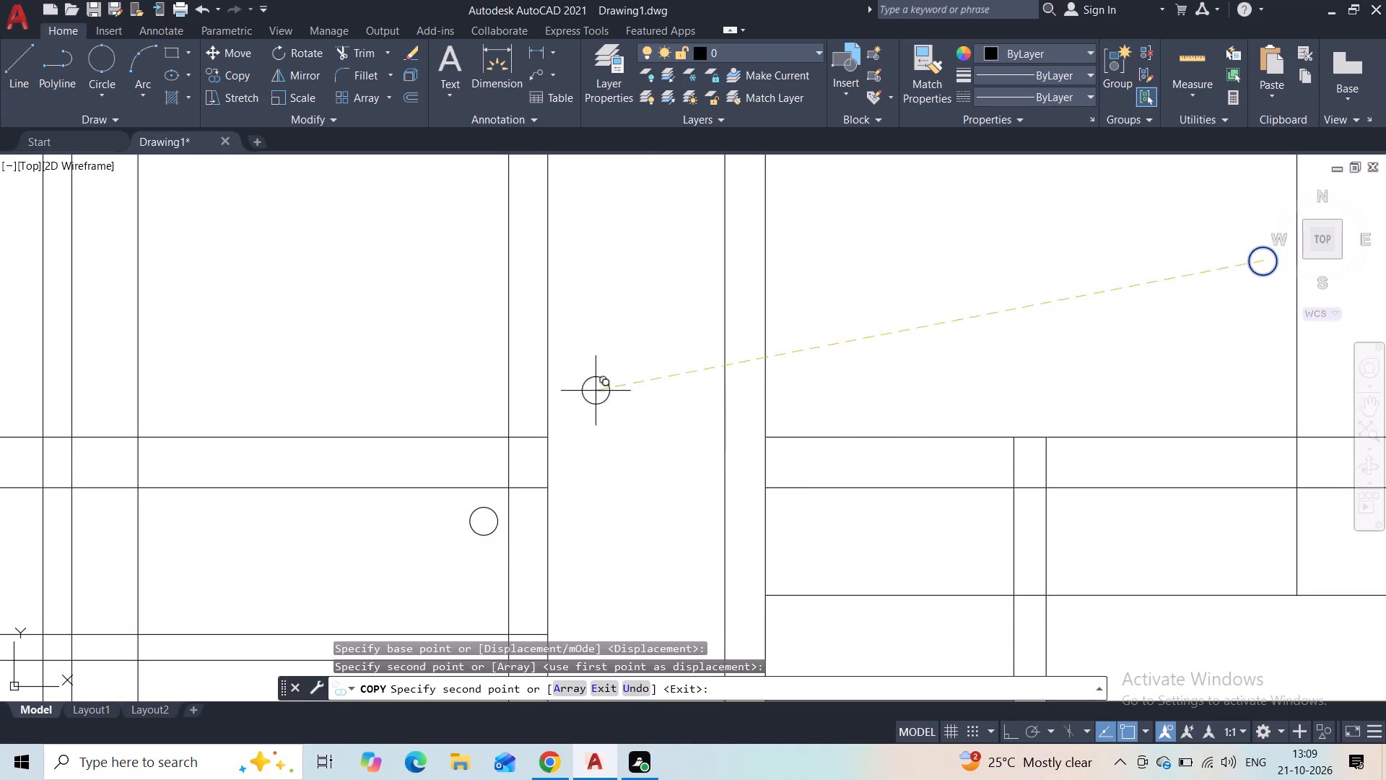
Examine the whole elevation, comparing both door knobs, the upstairs panel and the terrace railing with its posts.
{"action": "scroll", "coordinate": [596, 389], "scroll_direction": "down", "scroll_amount": 2}
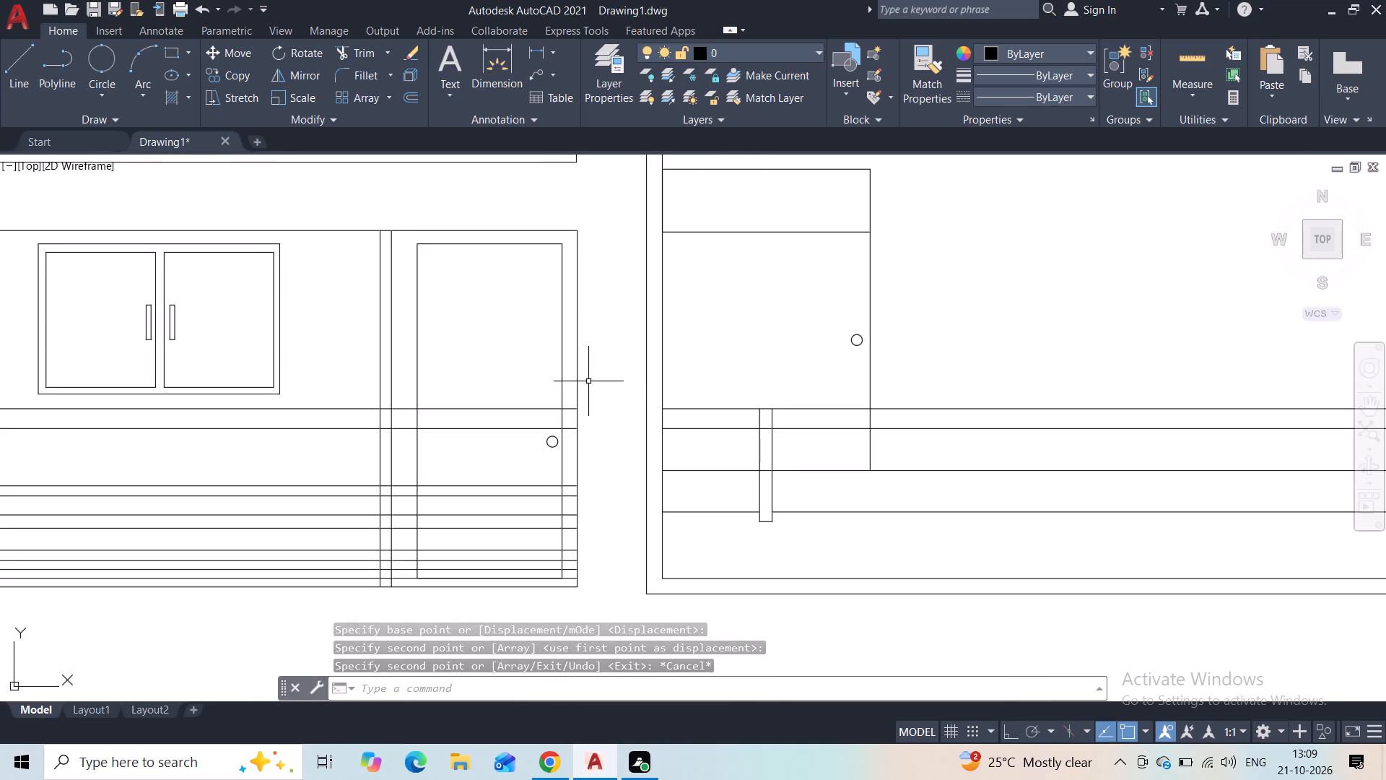
{"action": "scroll", "coordinate": [619, 368], "scroll_direction": "down", "scroll_amount": 1}
{"action": "middle_click_drag", "start_coordinate": [618, 370], "coordinate": [127, 483]}
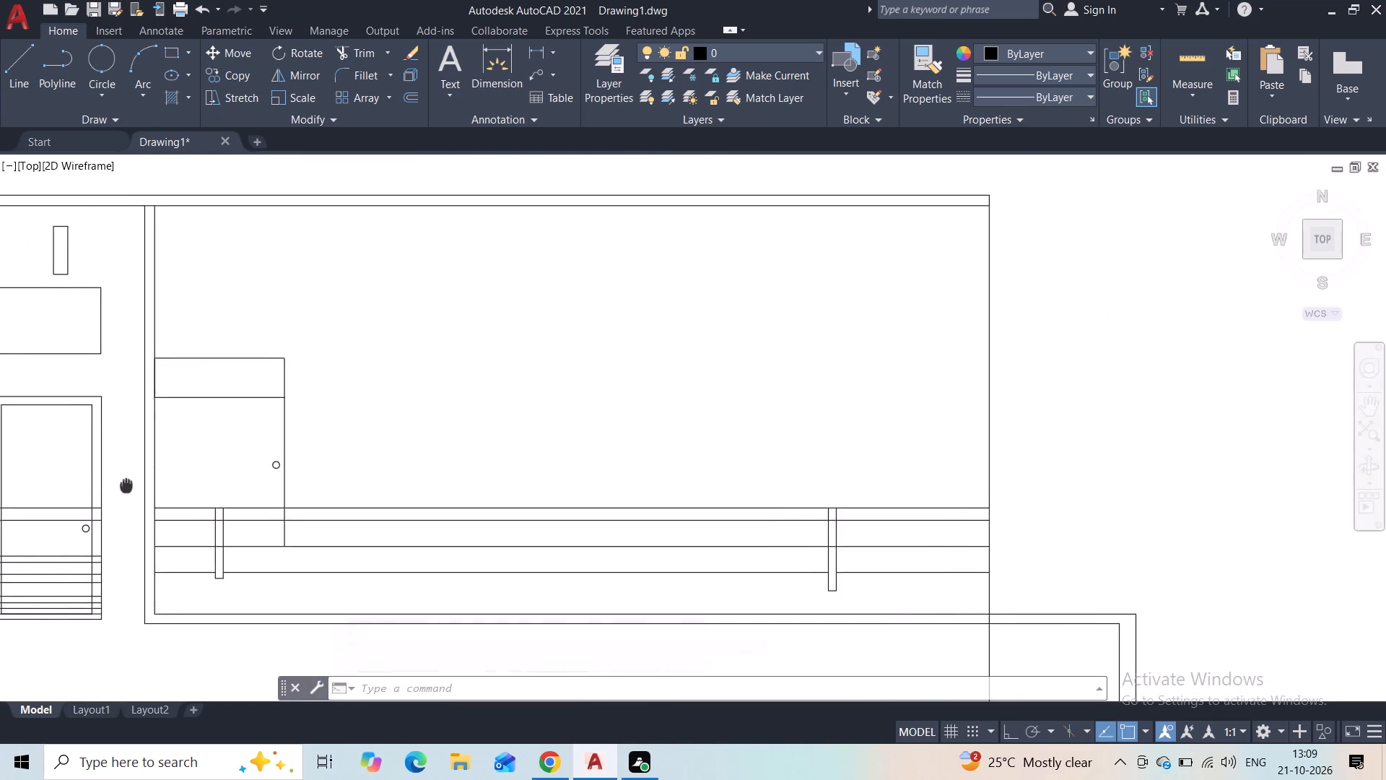
{"action": "middle_click_drag", "start_coordinate": [127, 483], "coordinate": [424, 422]}
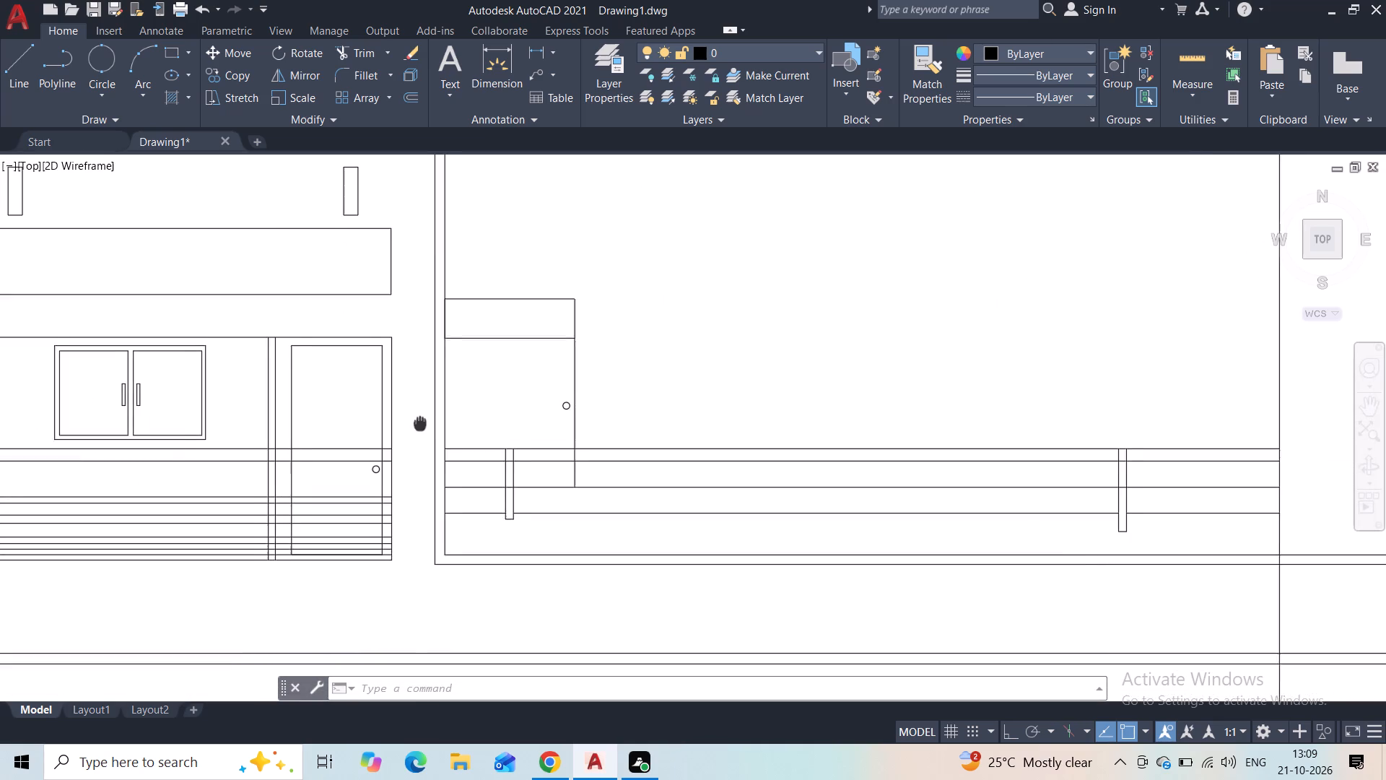
{"action": "middle_click_drag", "start_coordinate": [424, 422], "coordinate": [432, 420]}
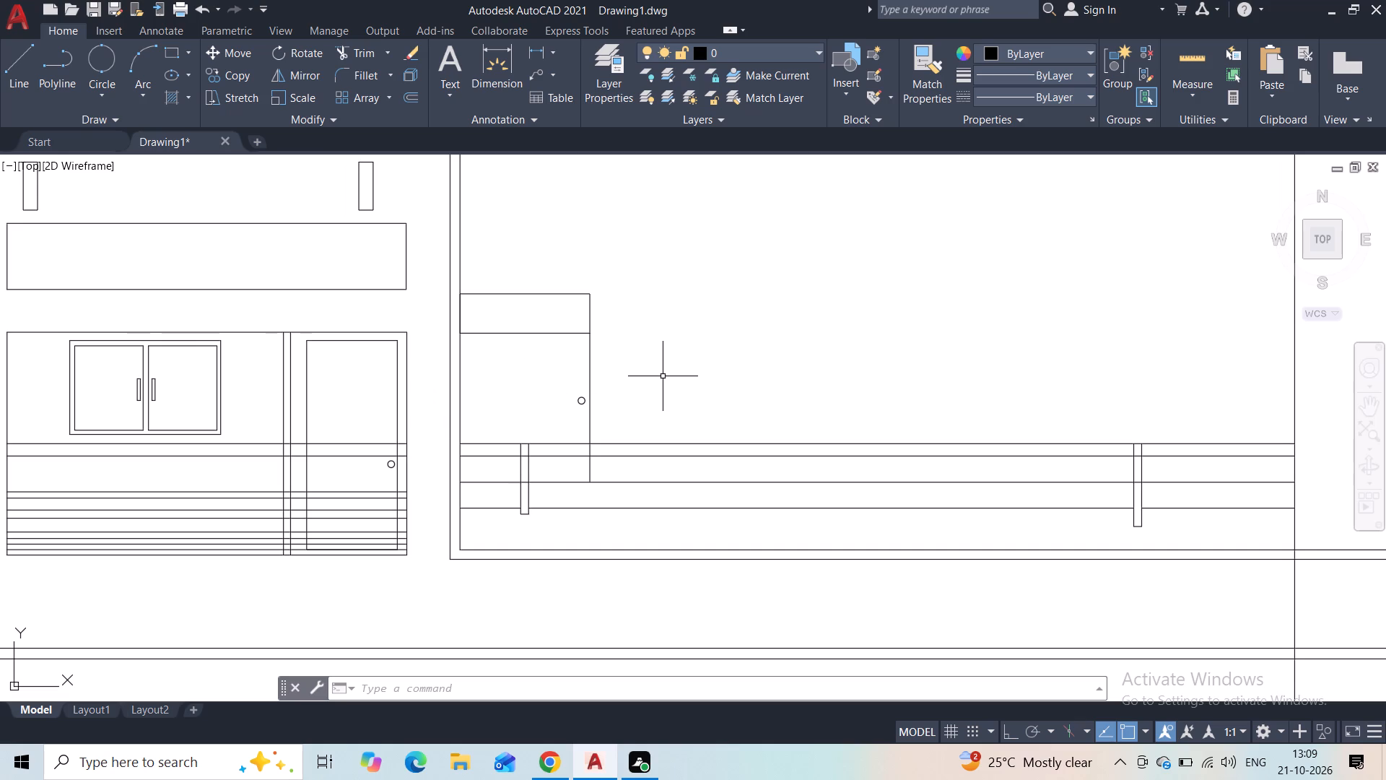
{"action": "scroll", "coordinate": [664, 376], "scroll_direction": "down", "scroll_amount": 2}
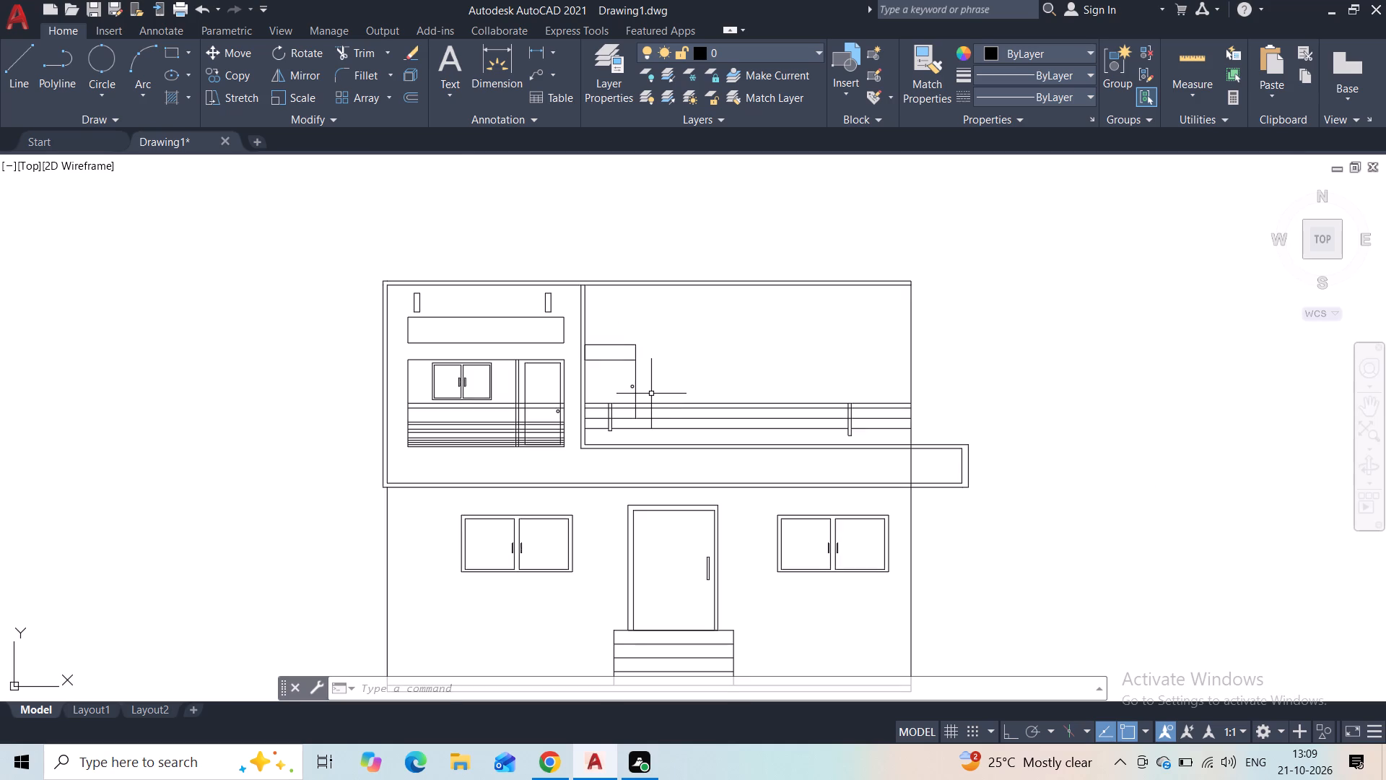
{"action": "scroll", "coordinate": [695, 389], "scroll_direction": "up", "scroll_amount": 1}
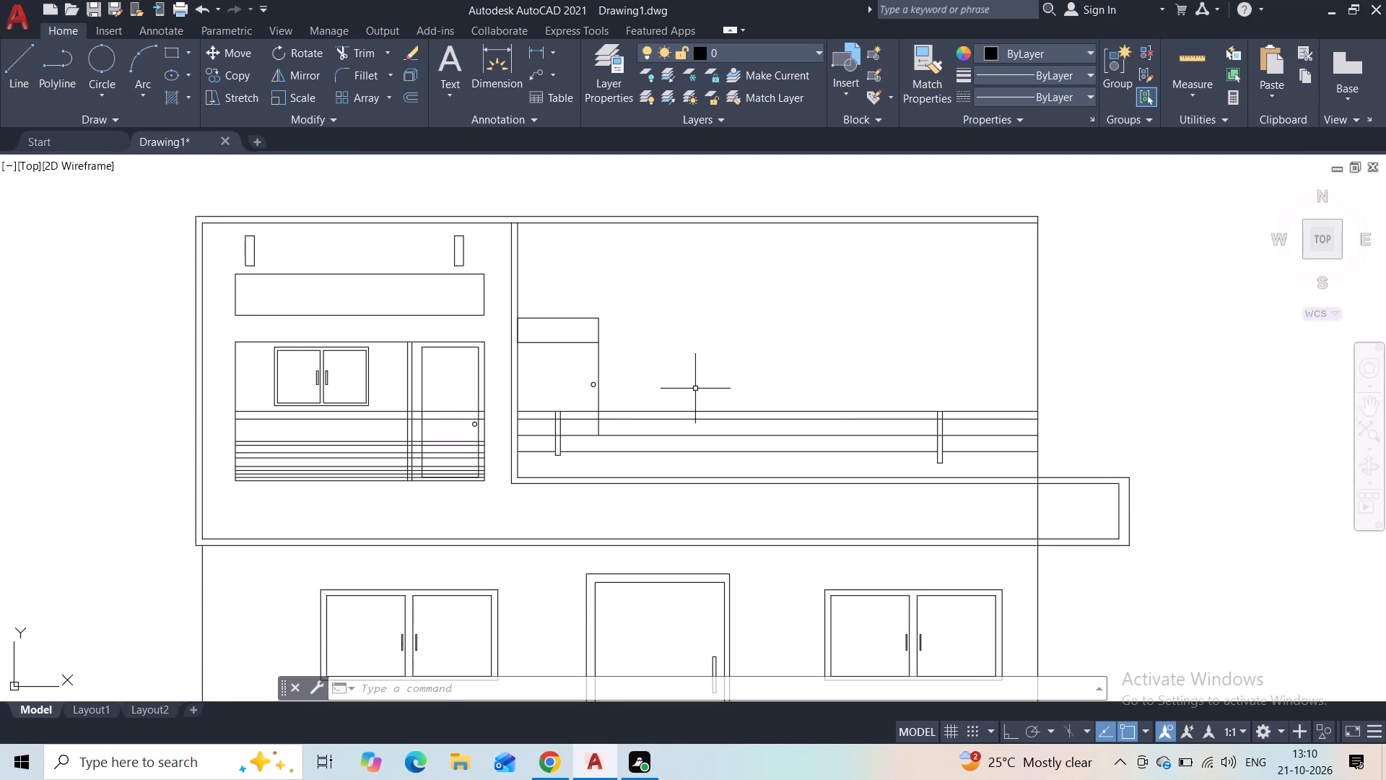
{"action": "scroll", "coordinate": [696, 390], "scroll_direction": "up", "scroll_amount": 1}
{"action": "middle_click_drag", "start_coordinate": [696, 390], "coordinate": [648, 308]}
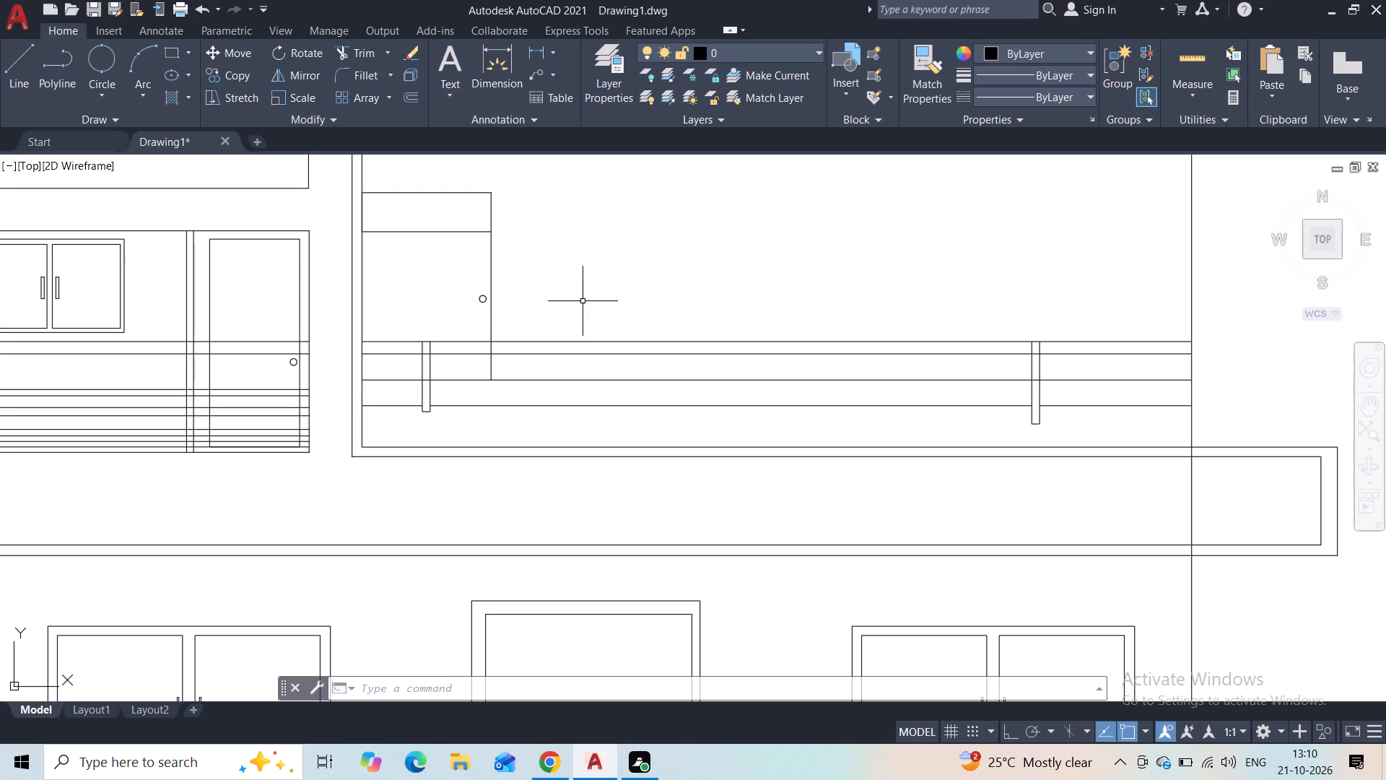
{"action": "scroll", "coordinate": [570, 318], "scroll_direction": "down", "scroll_amount": 1}
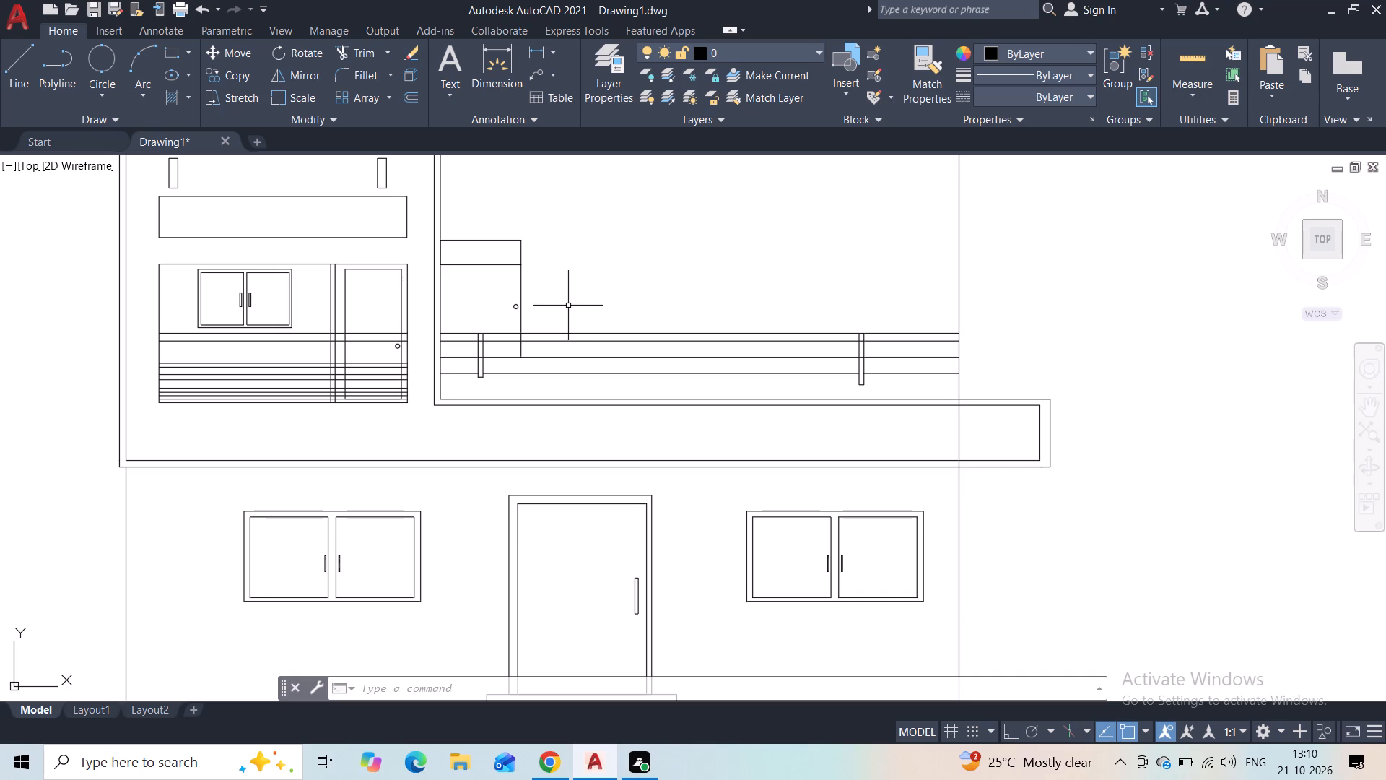
{"action": "scroll", "coordinate": [594, 309], "scroll_direction": "down", "scroll_amount": 1}
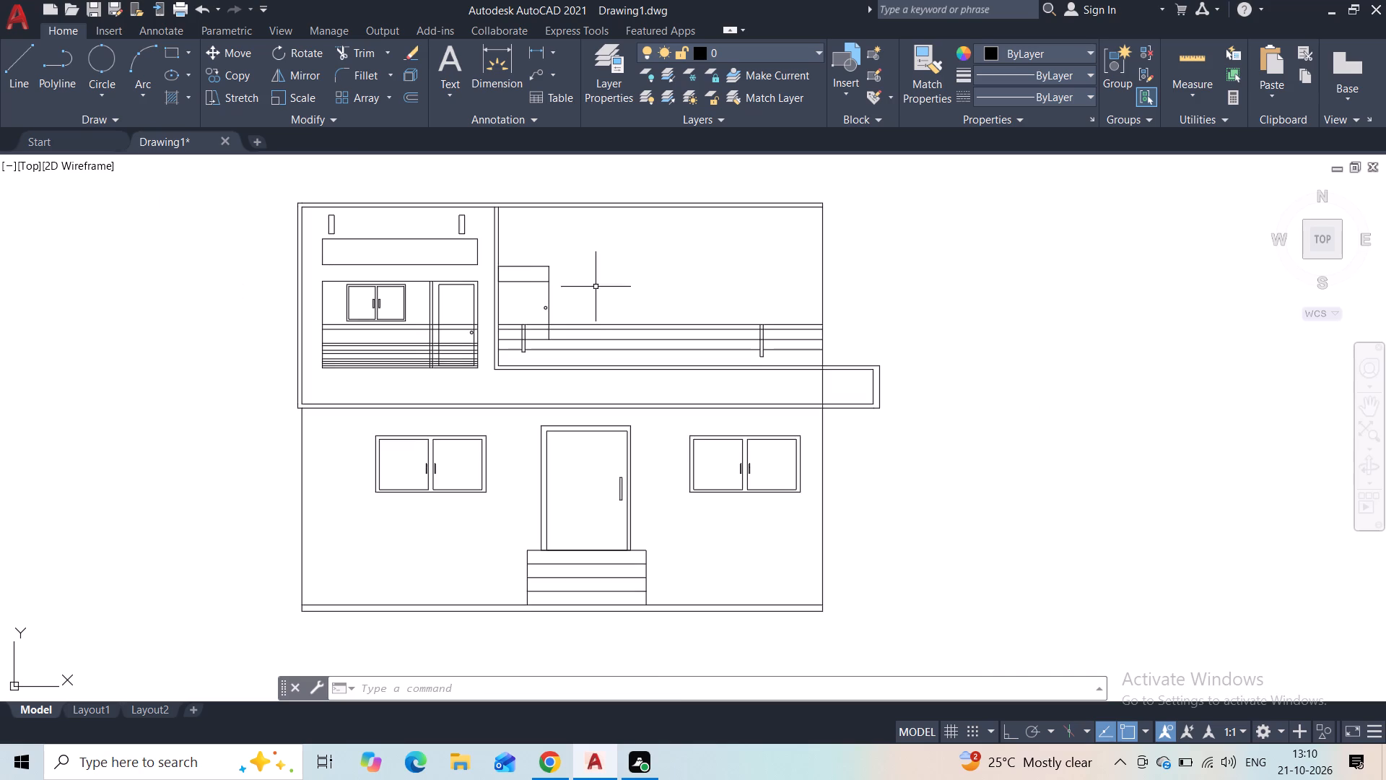
Move the right-hand railing post's vertical edge lines about 6 feet left along the top rail, toward the middle of the terrace.
{"action": "middle_click_drag", "start_coordinate": [597, 285], "coordinate": [574, 323]}
{"action": "scroll", "coordinate": [720, 362], "scroll_direction": "up", "scroll_amount": 2}
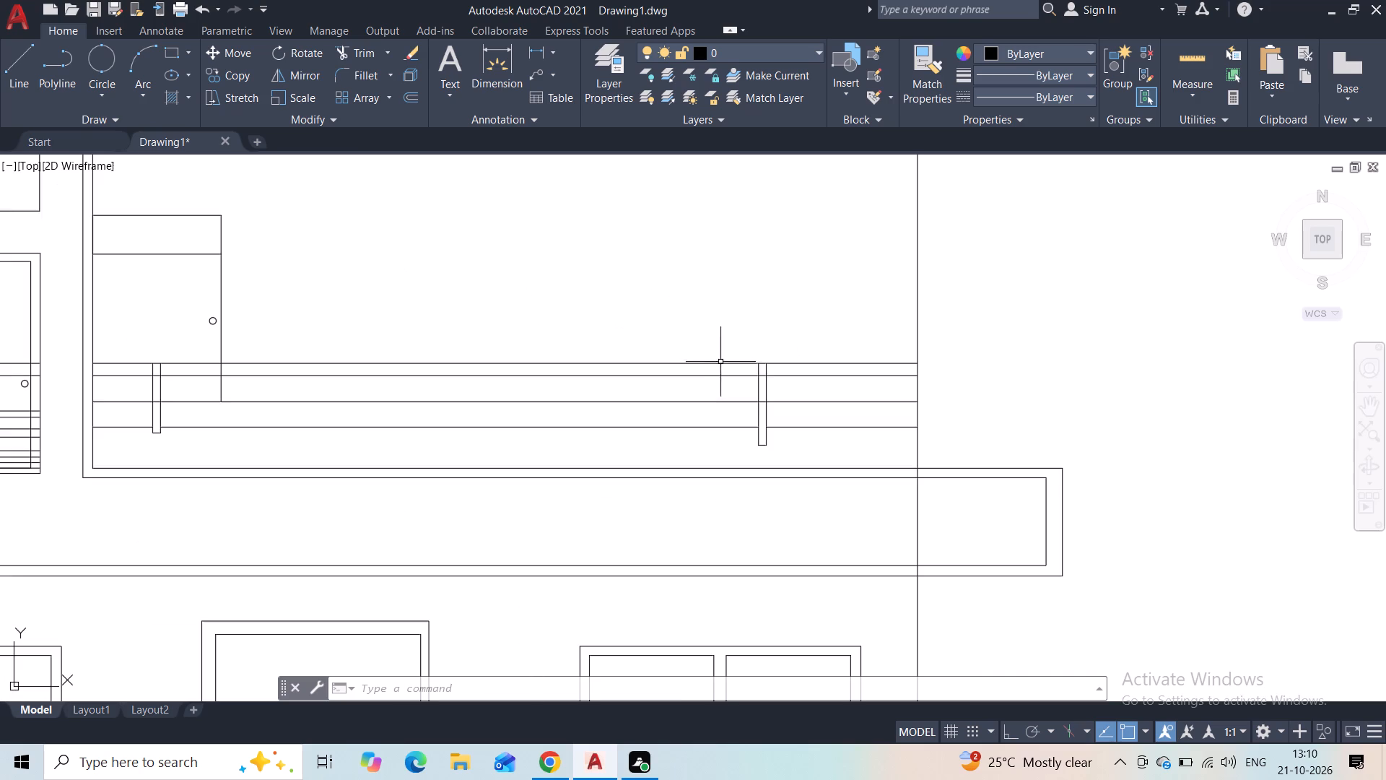
{"action": "left_click", "coordinate": [779, 404]}
{"action": "left_click", "coordinate": [710, 416]}
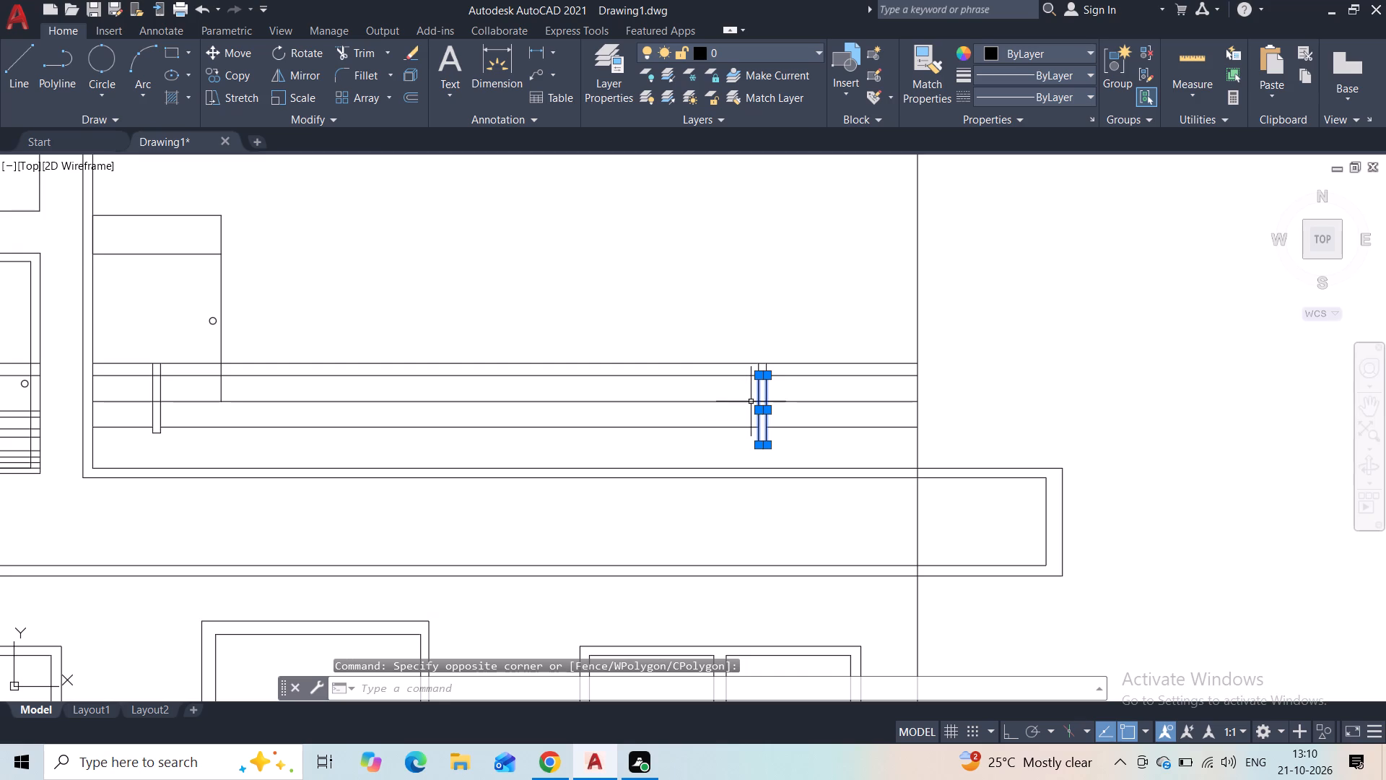
{"action": "scroll", "coordinate": [769, 372], "scroll_direction": "up", "scroll_amount": 3}
{"action": "left_click", "coordinate": [767, 369]}
{"action": "left_click", "coordinate": [673, 370]}
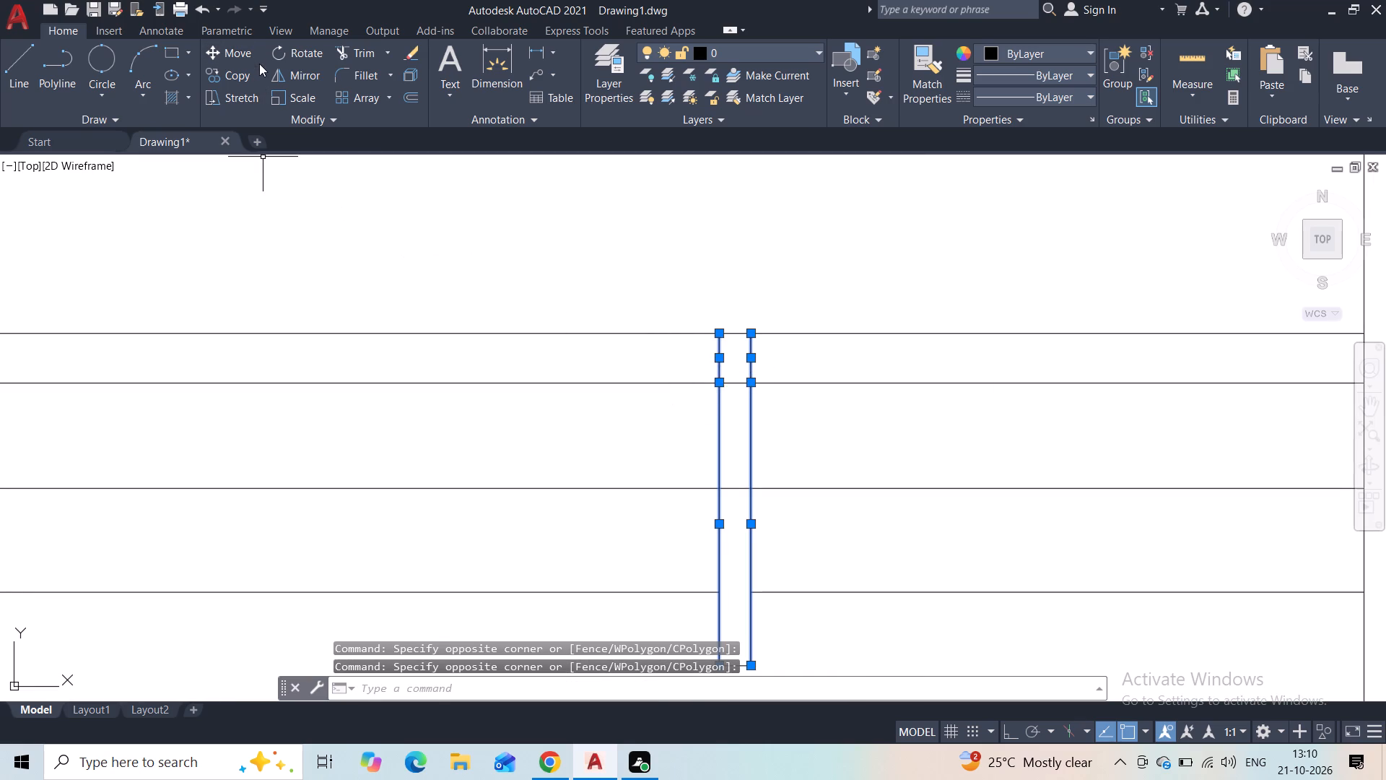
{"action": "left_click", "coordinate": [235, 53]}
{"action": "left_click", "coordinate": [715, 337]}
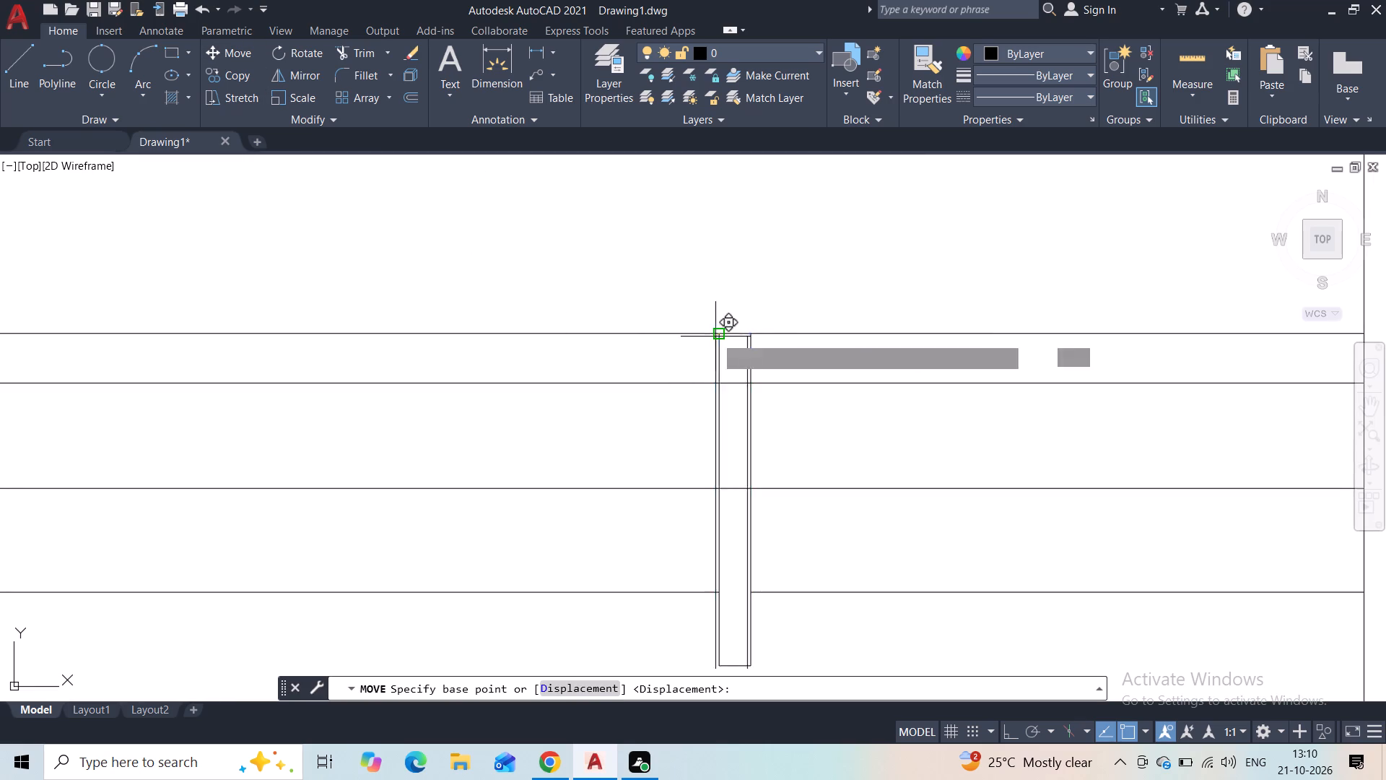
{"action": "scroll", "coordinate": [501, 342], "scroll_direction": "down", "scroll_amount": 2}
{"action": "middle_click_drag", "start_coordinate": [417, 340], "coordinate": [720, 347]}
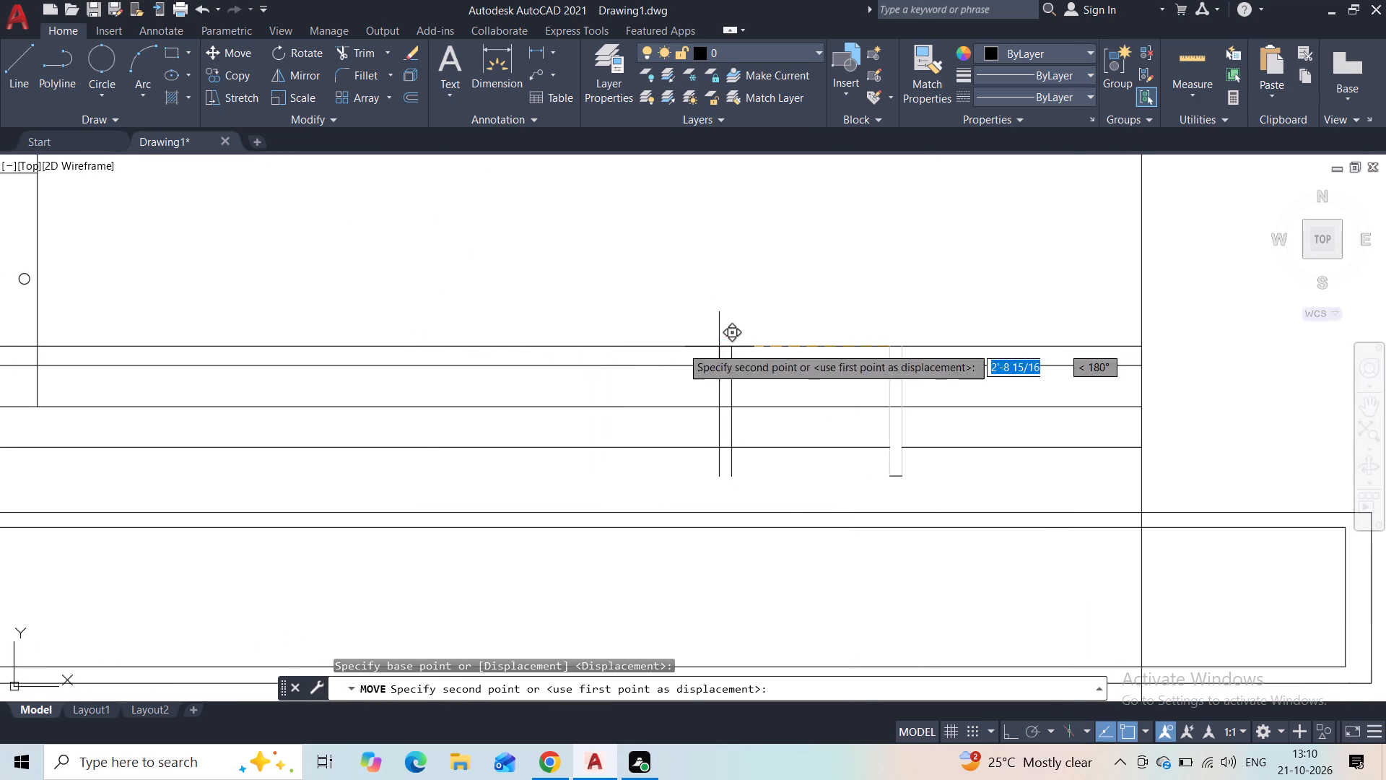
{"action": "scroll", "coordinate": [655, 347], "scroll_direction": "up", "scroll_amount": 1}
{"action": "scroll", "coordinate": [655, 347], "scroll_direction": "down", "scroll_amount": 3}
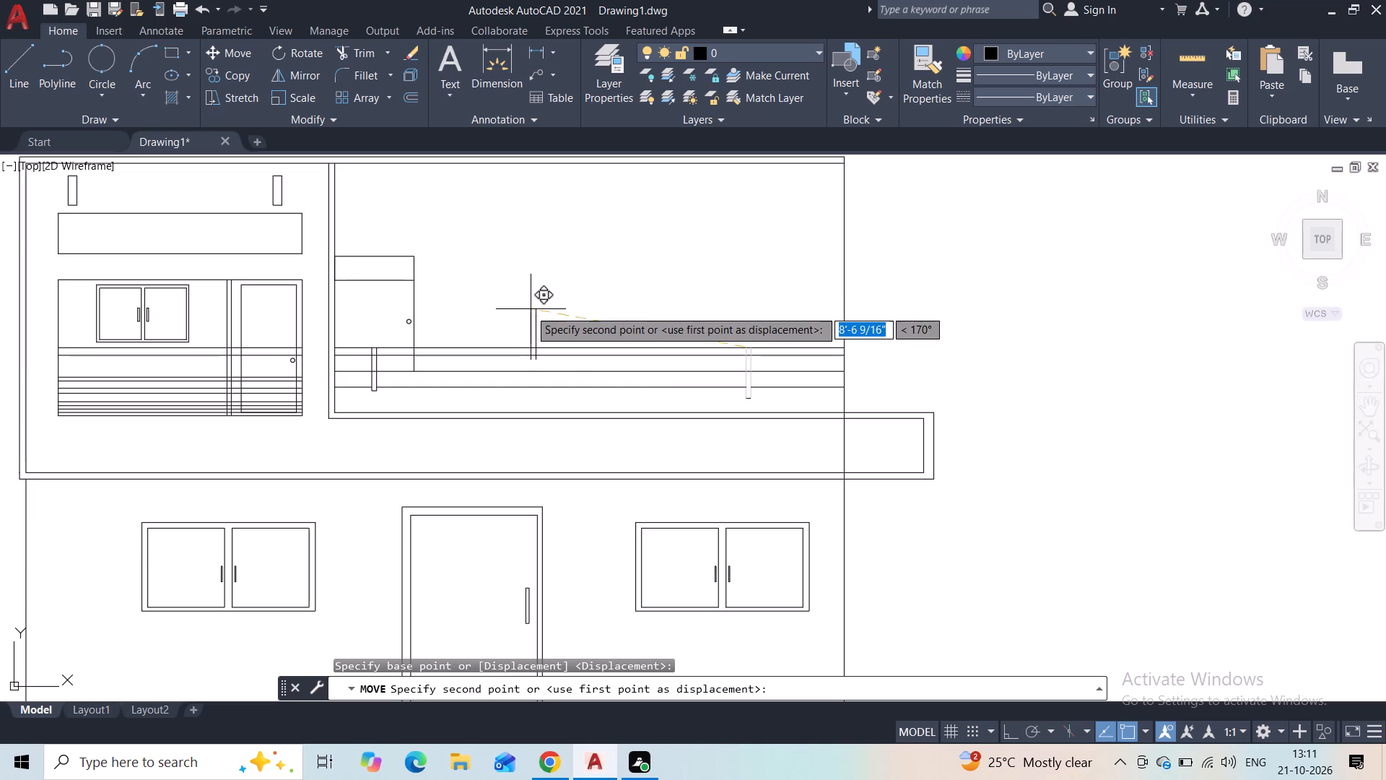
{"action": "scroll", "coordinate": [575, 327], "scroll_direction": "up", "scroll_amount": 2}
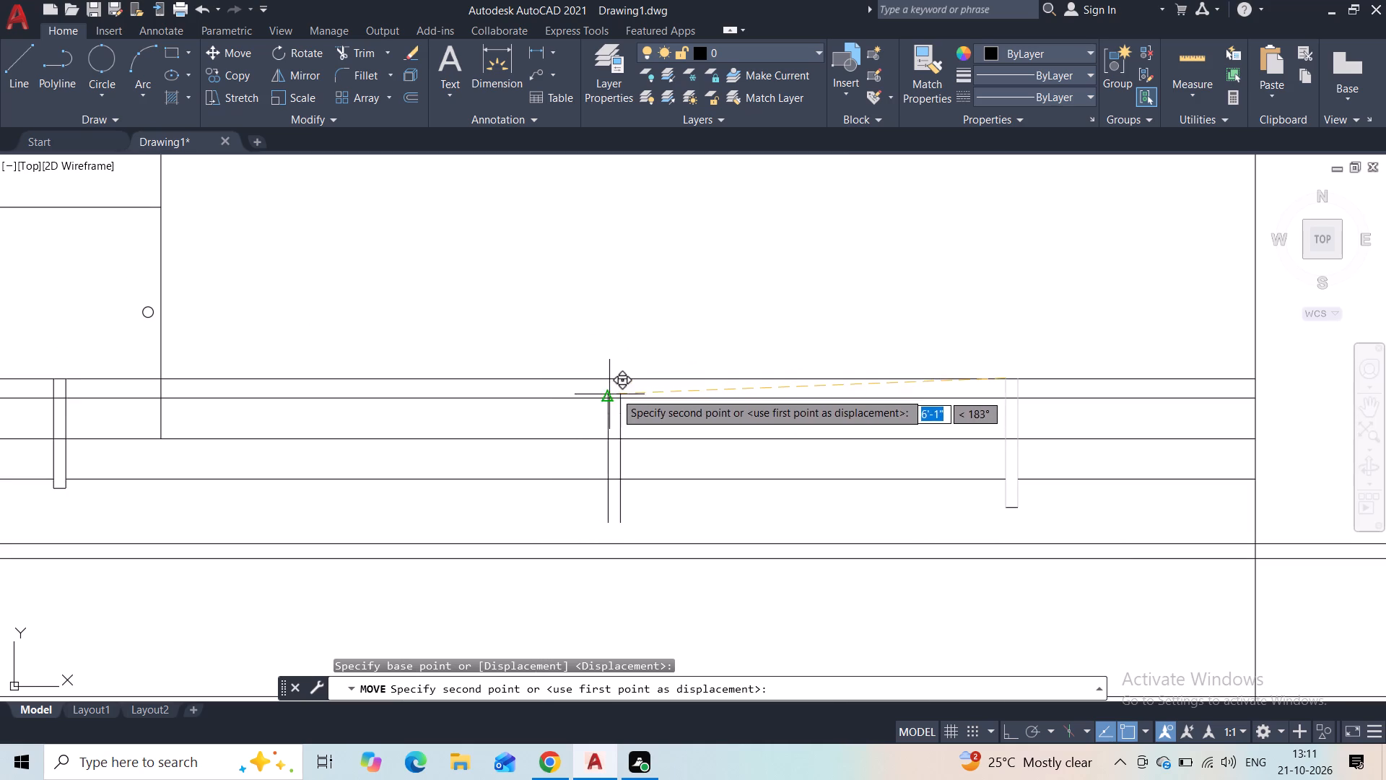
{"action": "left_click", "coordinate": [620, 380]}
Draw a short horizontal line closing the bottom of the relocated railing post between its two vertical edges.
{"action": "scroll", "coordinate": [637, 321], "scroll_direction": "down", "scroll_amount": 1}
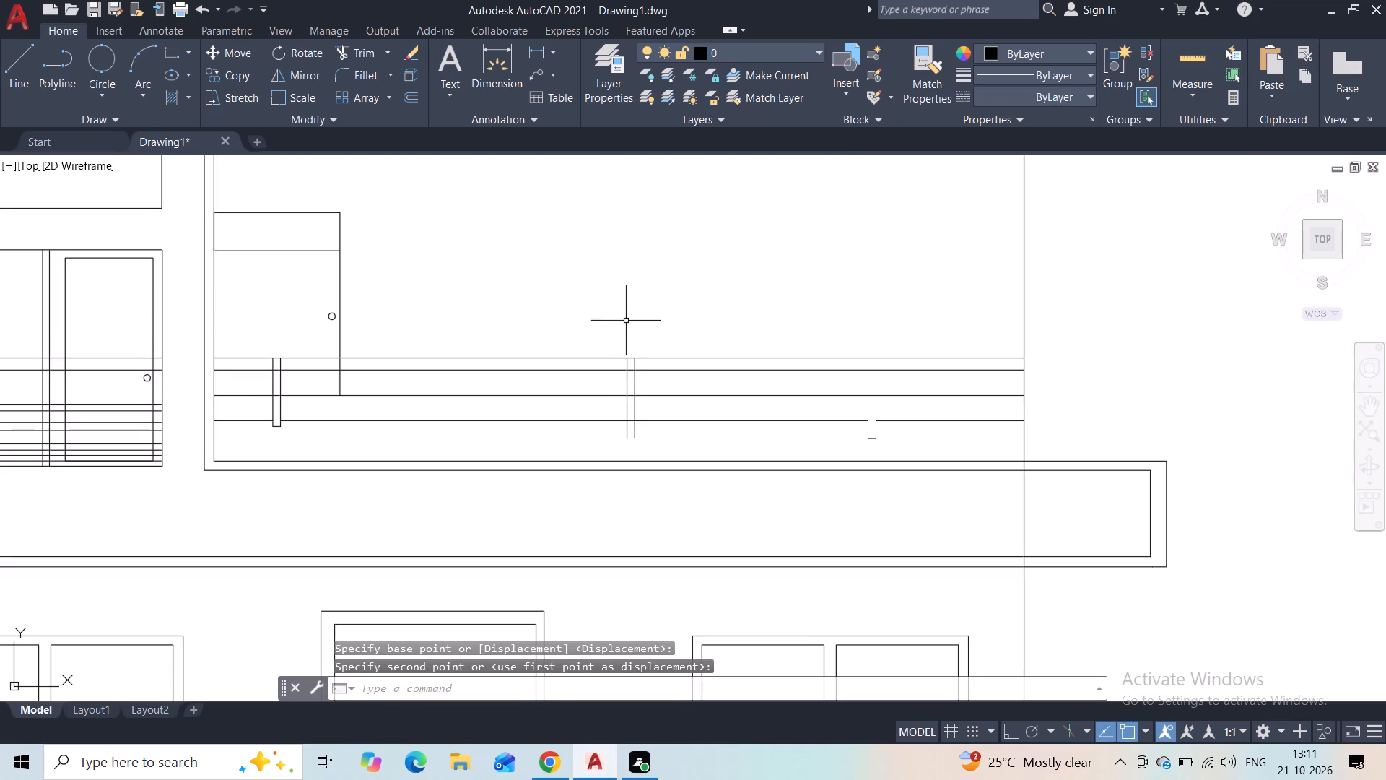
{"action": "middle_click_drag", "start_coordinate": [622, 321], "coordinate": [630, 321]}
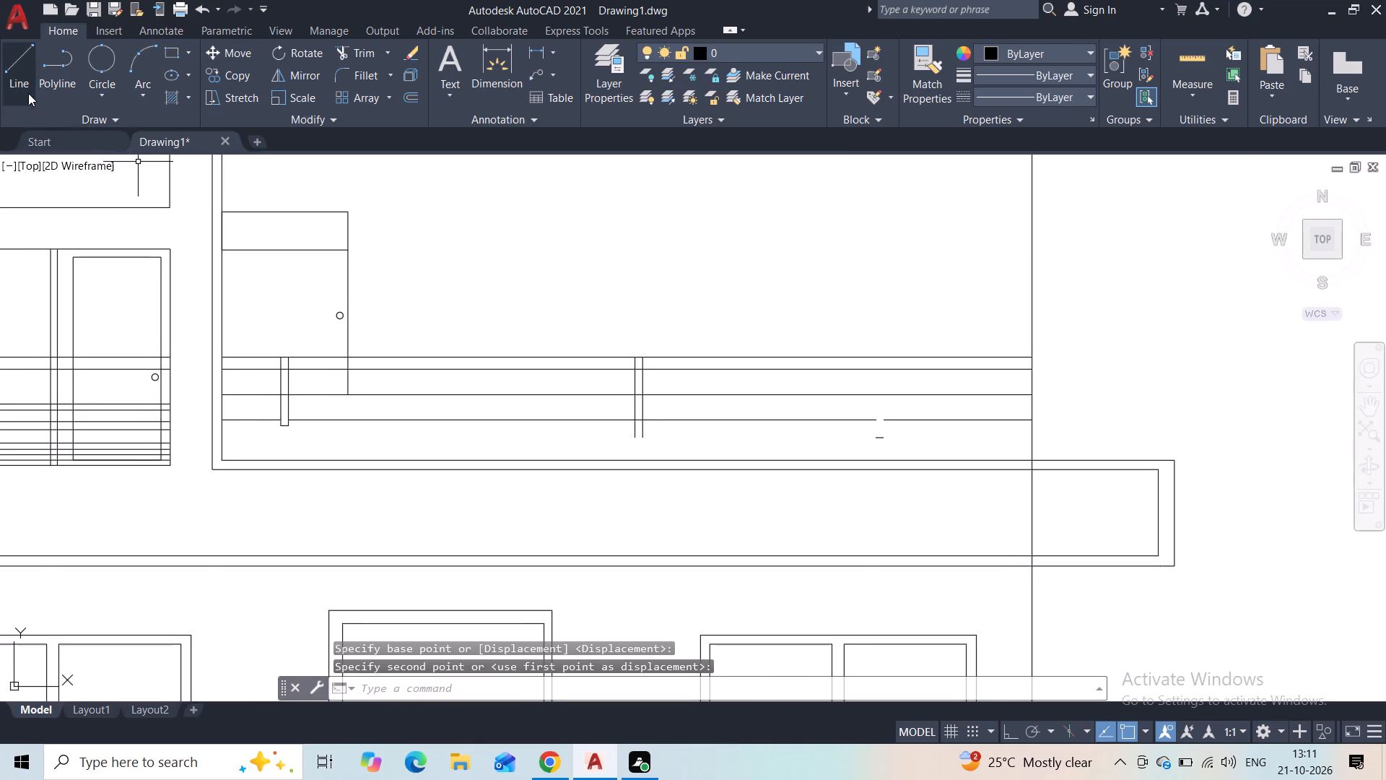
{"action": "left_click", "coordinate": [30, 93]}
{"action": "scroll", "coordinate": [648, 458], "scroll_direction": "up", "scroll_amount": 2}
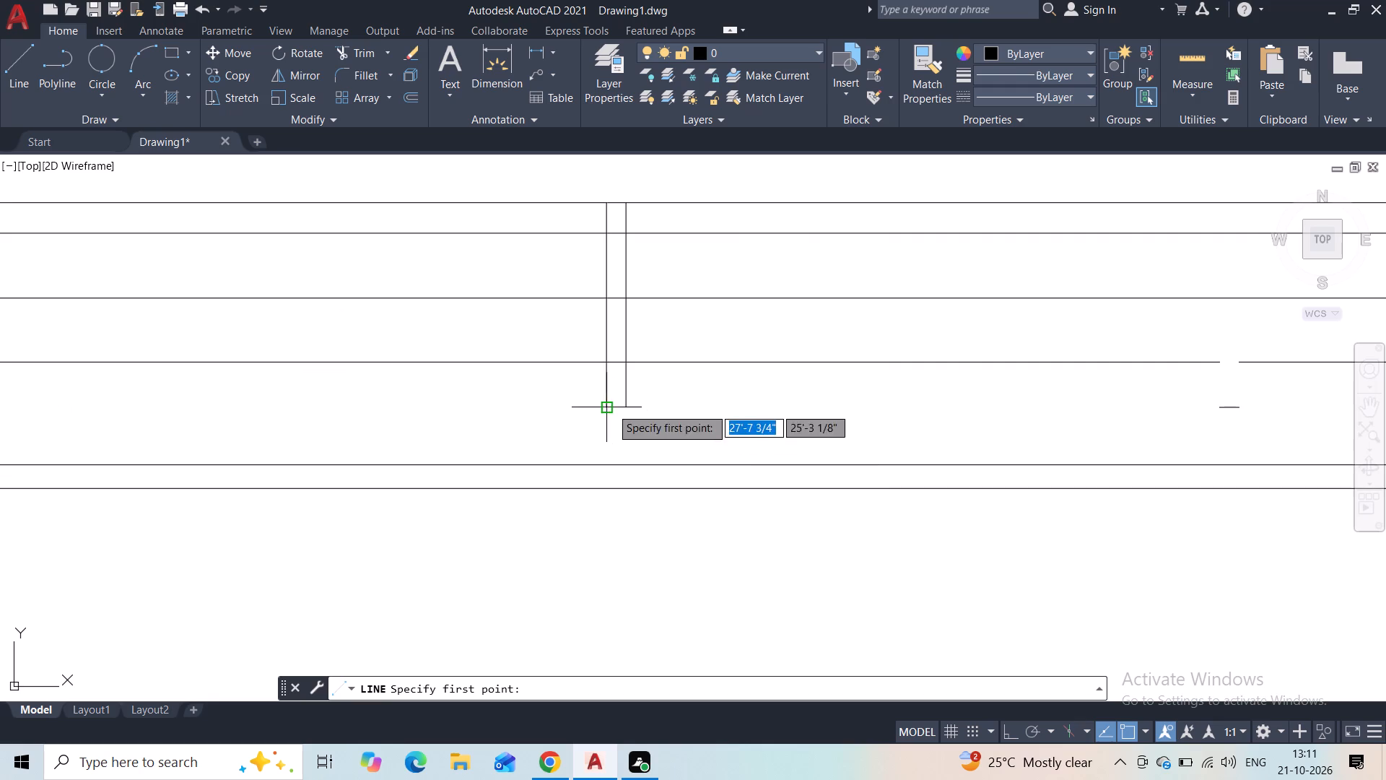
{"action": "left_click", "coordinate": [611, 407]}
{"action": "left_click", "coordinate": [619, 407]}
{"action": "key", "text": "Escape"}
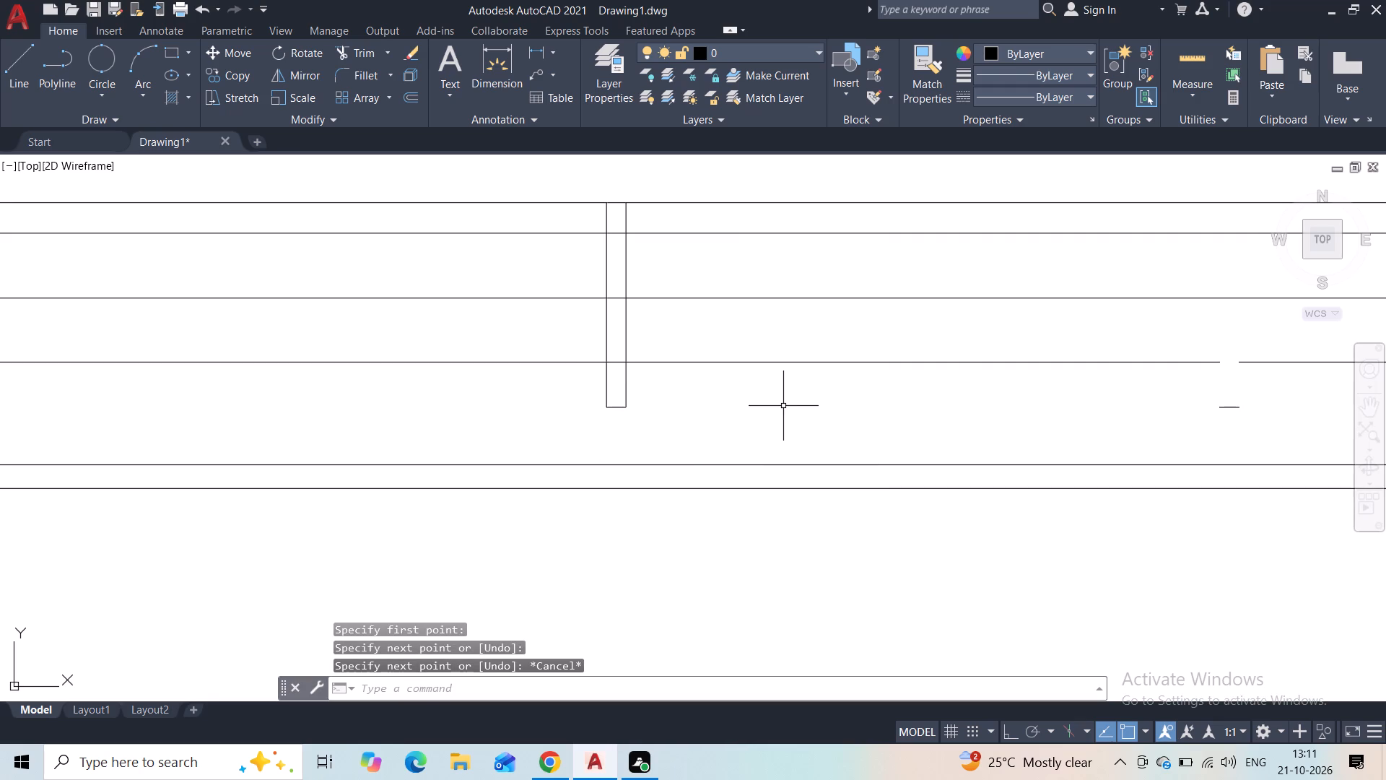
Delete the short bottom line left behind at the post's former position below the lowest rail.
{"action": "left_click_drag", "start_coordinate": [1290, 401], "coordinate": [1283, 400]}
{"action": "left_click", "coordinate": [1195, 415]}
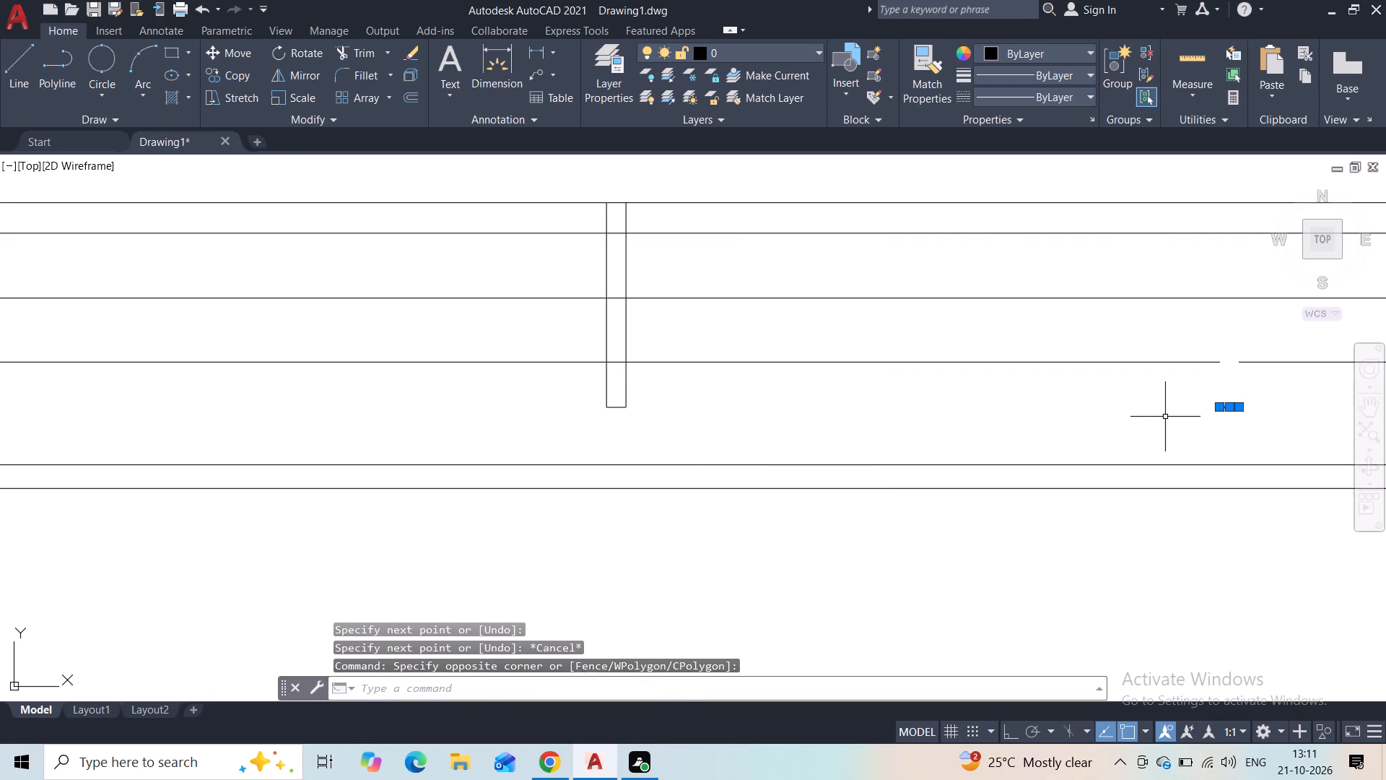
{"action": "key", "text": "Delete"}
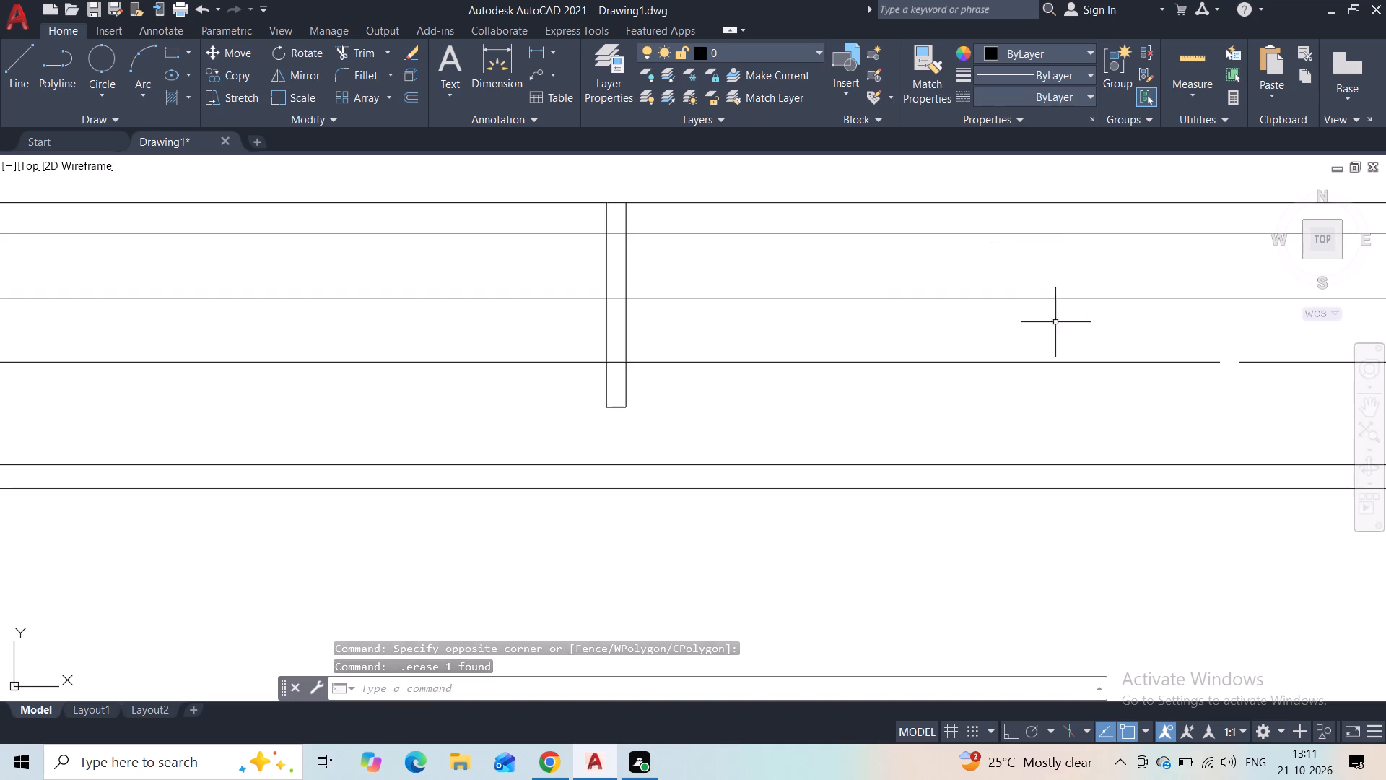
Draw a horizontal line bridging the gap in the lowest rail line where the post formerly stood.
{"action": "left_click", "coordinate": [25, 82]}
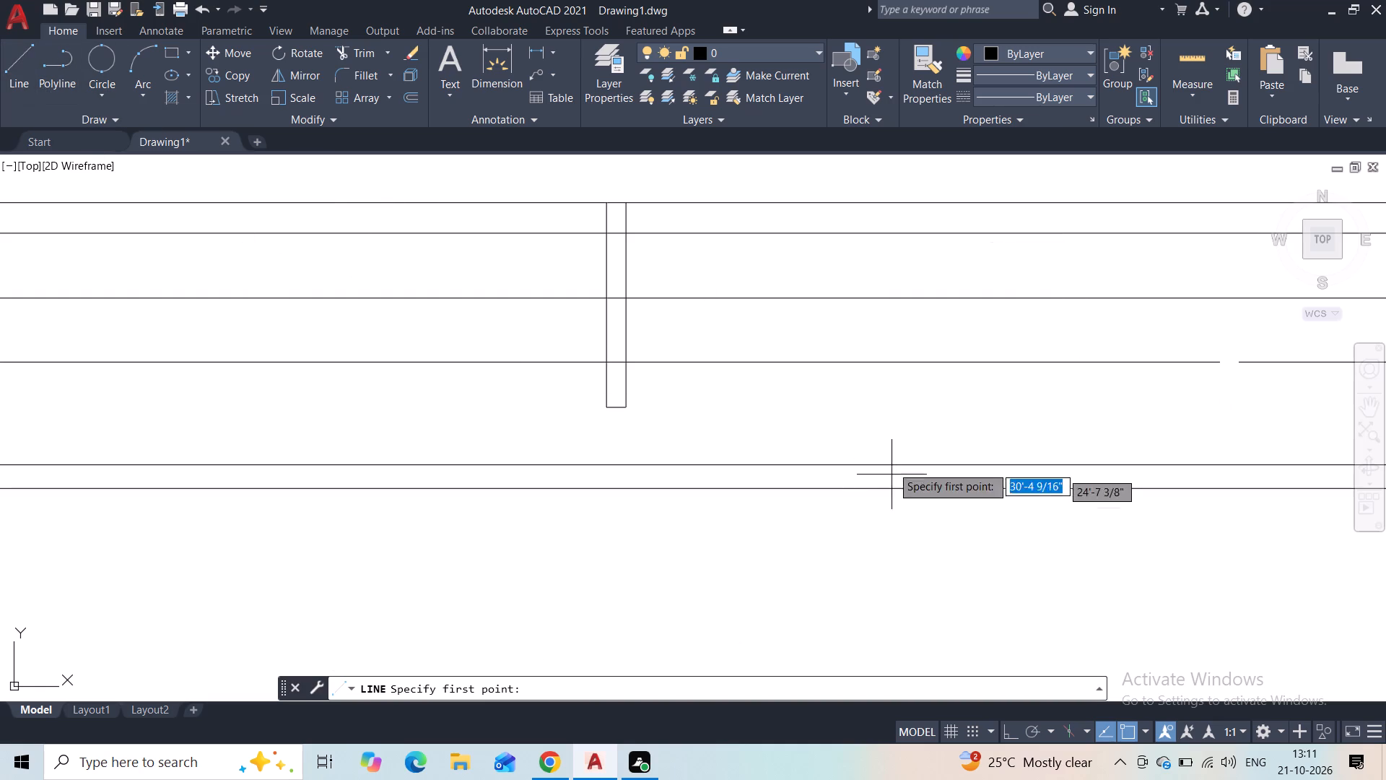
{"action": "middle_click_drag", "start_coordinate": [889, 424], "coordinate": [613, 399]}
{"action": "scroll", "coordinate": [945, 355], "scroll_direction": "up", "scroll_amount": 2}
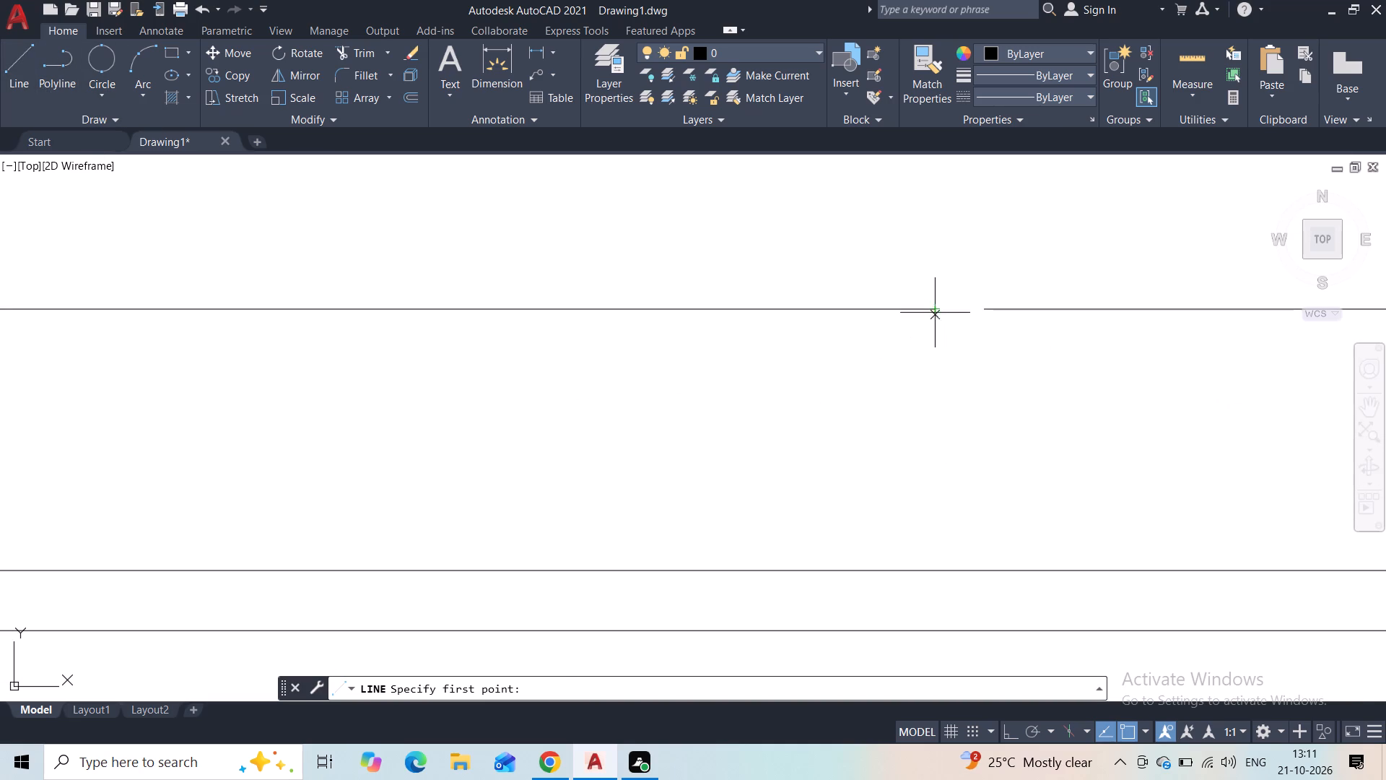
{"action": "left_click", "coordinate": [935, 313]}
{"action": "left_click", "coordinate": [977, 309]}
{"action": "key", "text": "Escape"}
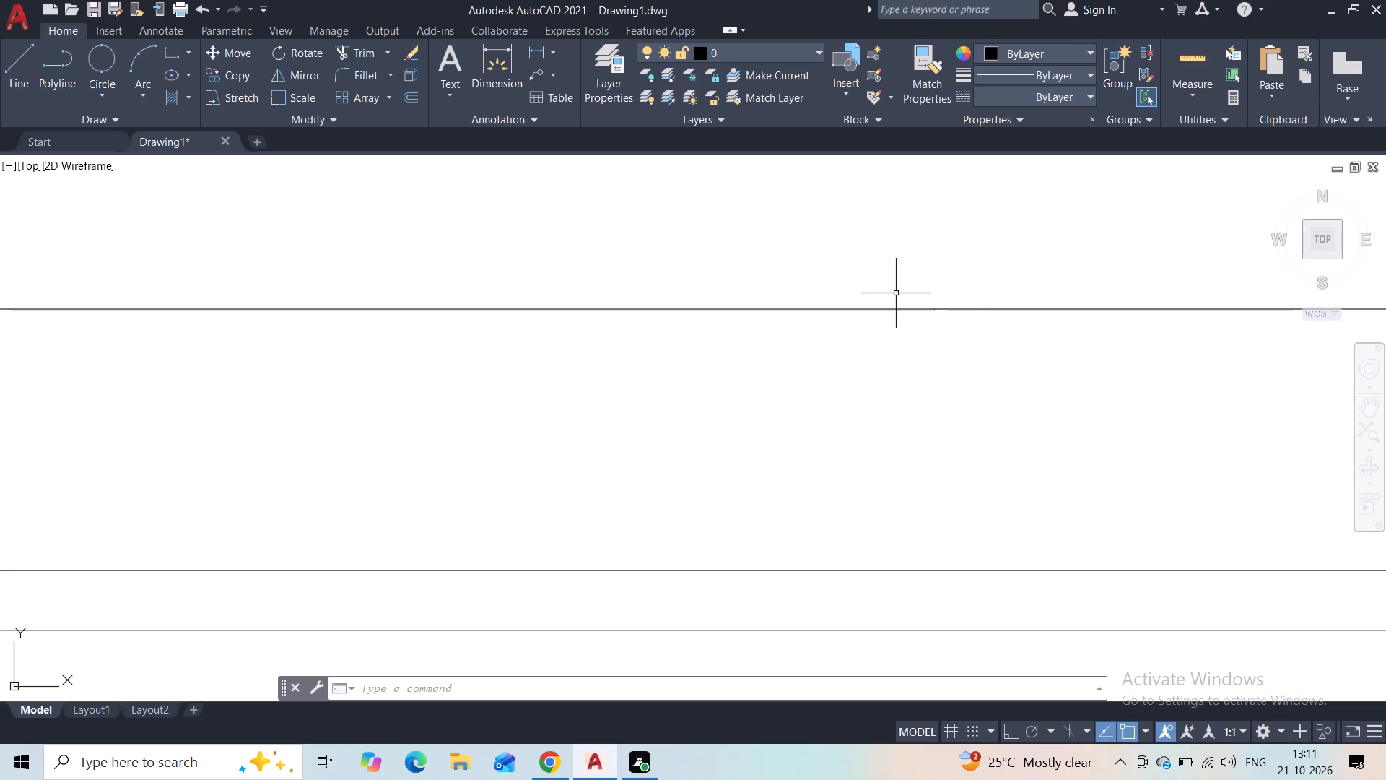
{"action": "scroll", "coordinate": [888, 298], "scroll_direction": "down", "scroll_amount": 4}
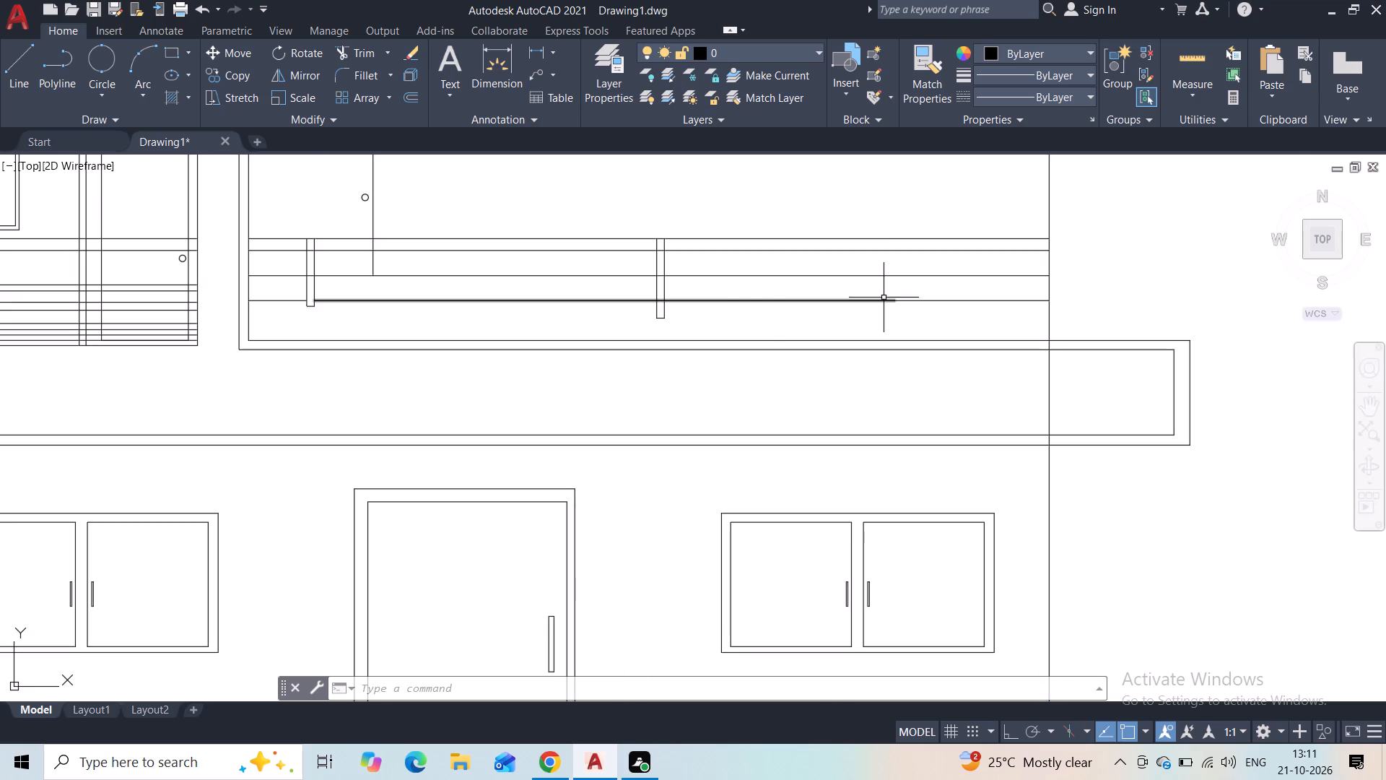
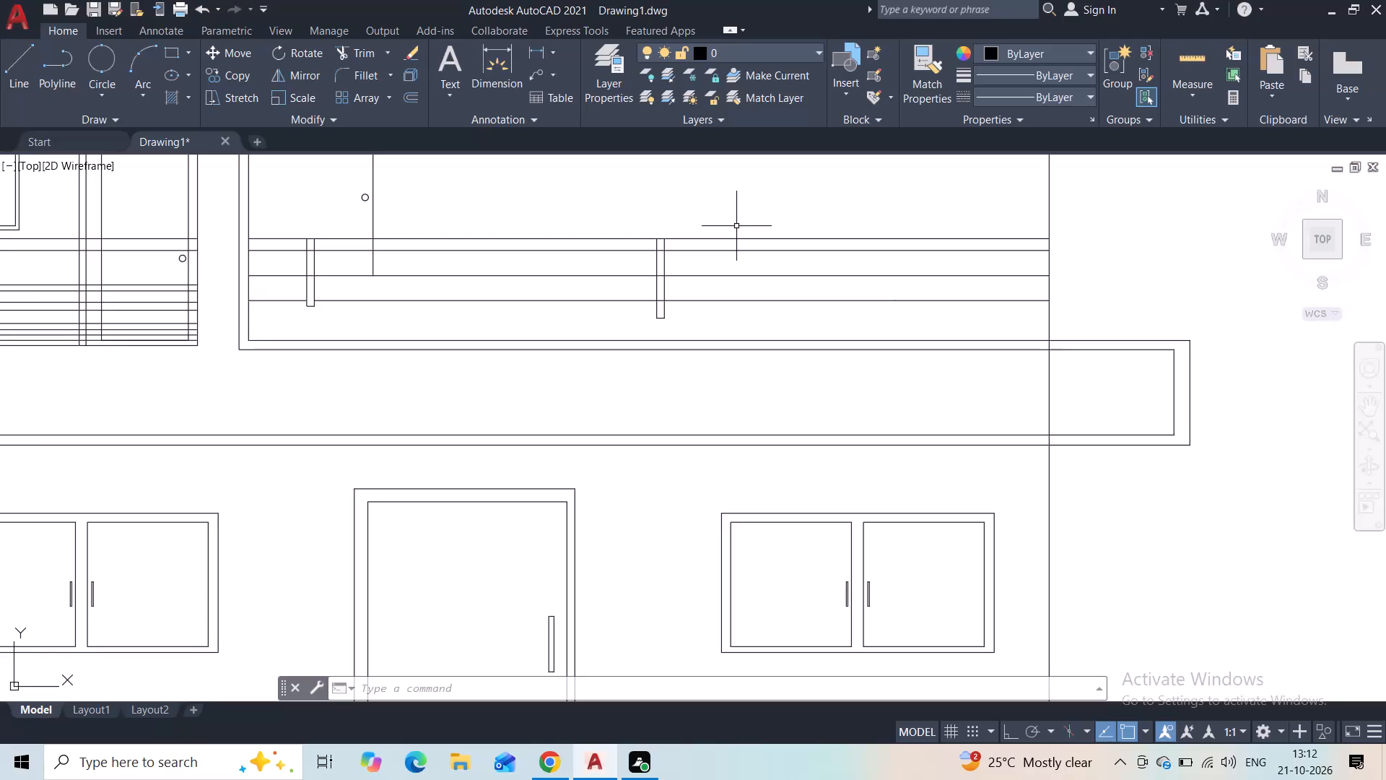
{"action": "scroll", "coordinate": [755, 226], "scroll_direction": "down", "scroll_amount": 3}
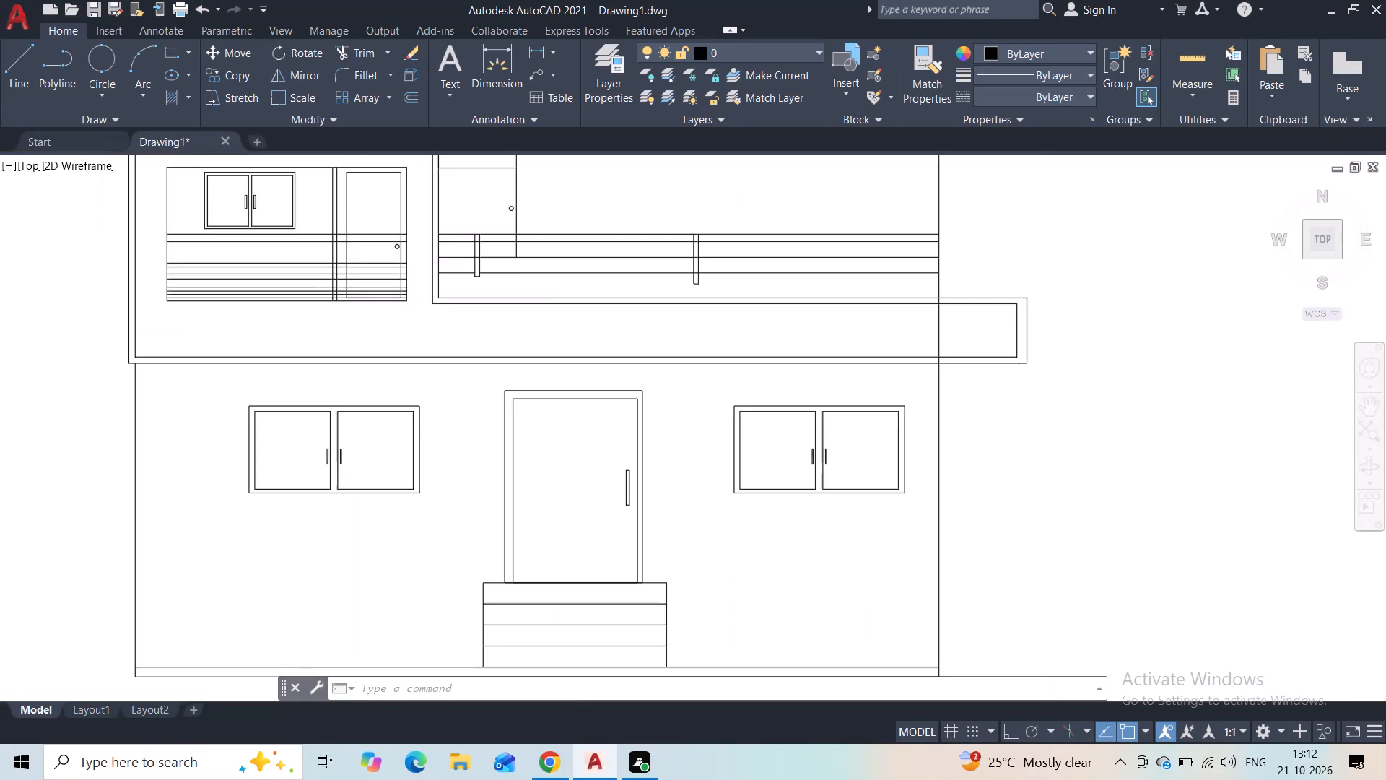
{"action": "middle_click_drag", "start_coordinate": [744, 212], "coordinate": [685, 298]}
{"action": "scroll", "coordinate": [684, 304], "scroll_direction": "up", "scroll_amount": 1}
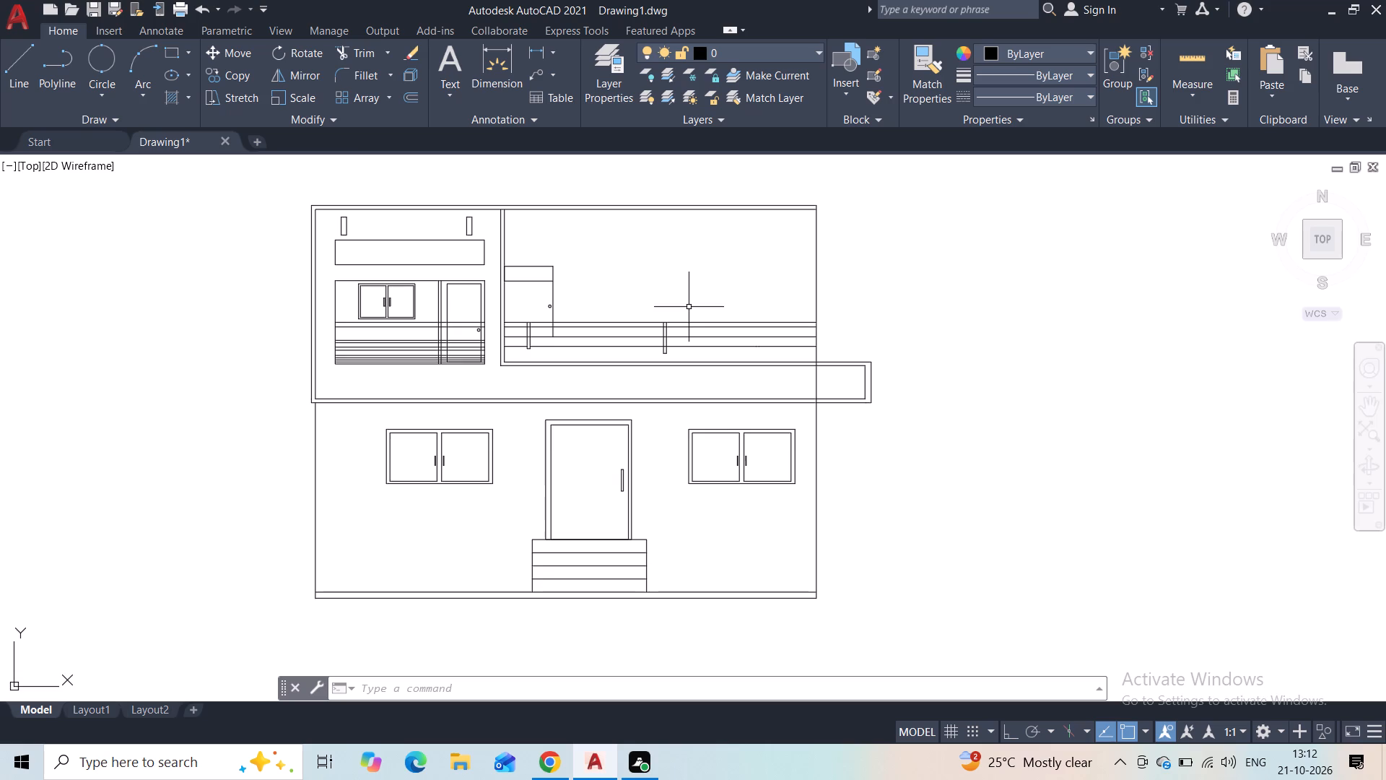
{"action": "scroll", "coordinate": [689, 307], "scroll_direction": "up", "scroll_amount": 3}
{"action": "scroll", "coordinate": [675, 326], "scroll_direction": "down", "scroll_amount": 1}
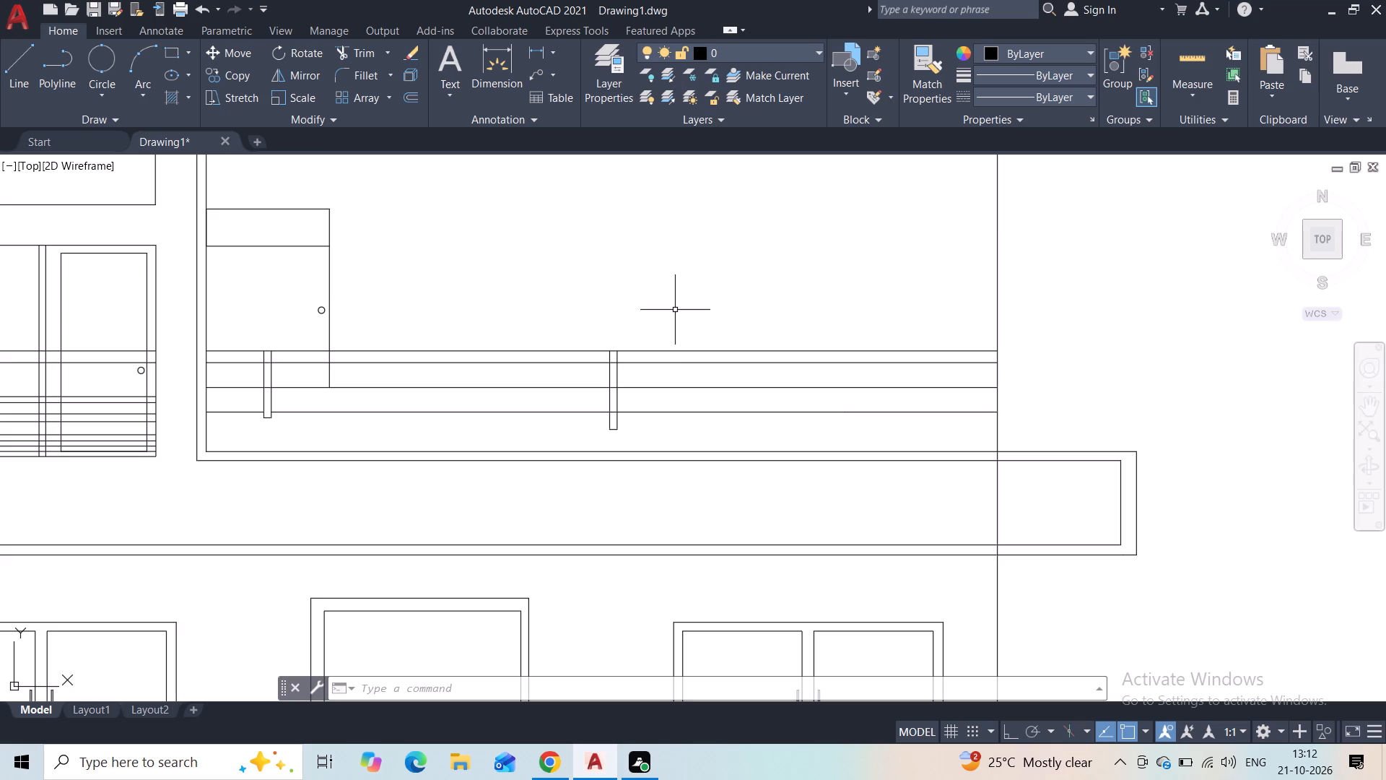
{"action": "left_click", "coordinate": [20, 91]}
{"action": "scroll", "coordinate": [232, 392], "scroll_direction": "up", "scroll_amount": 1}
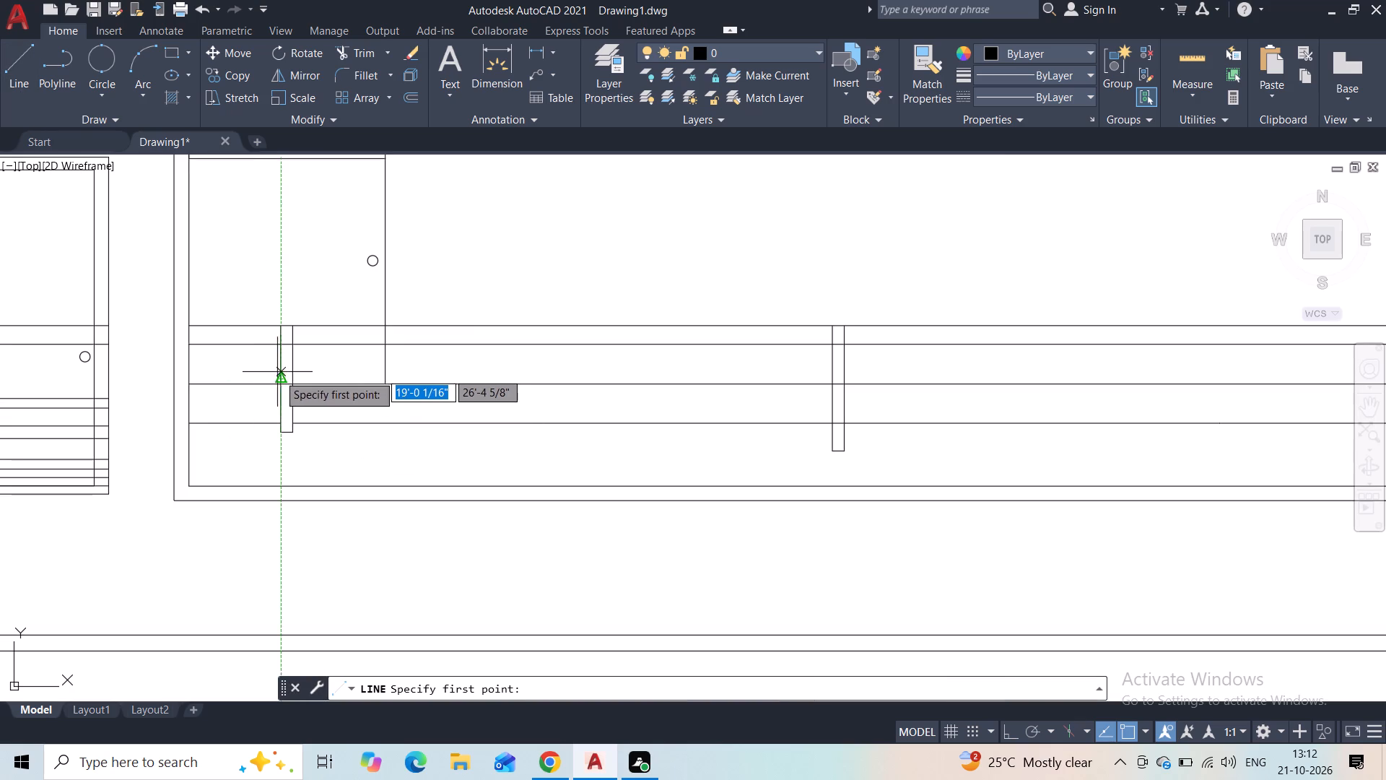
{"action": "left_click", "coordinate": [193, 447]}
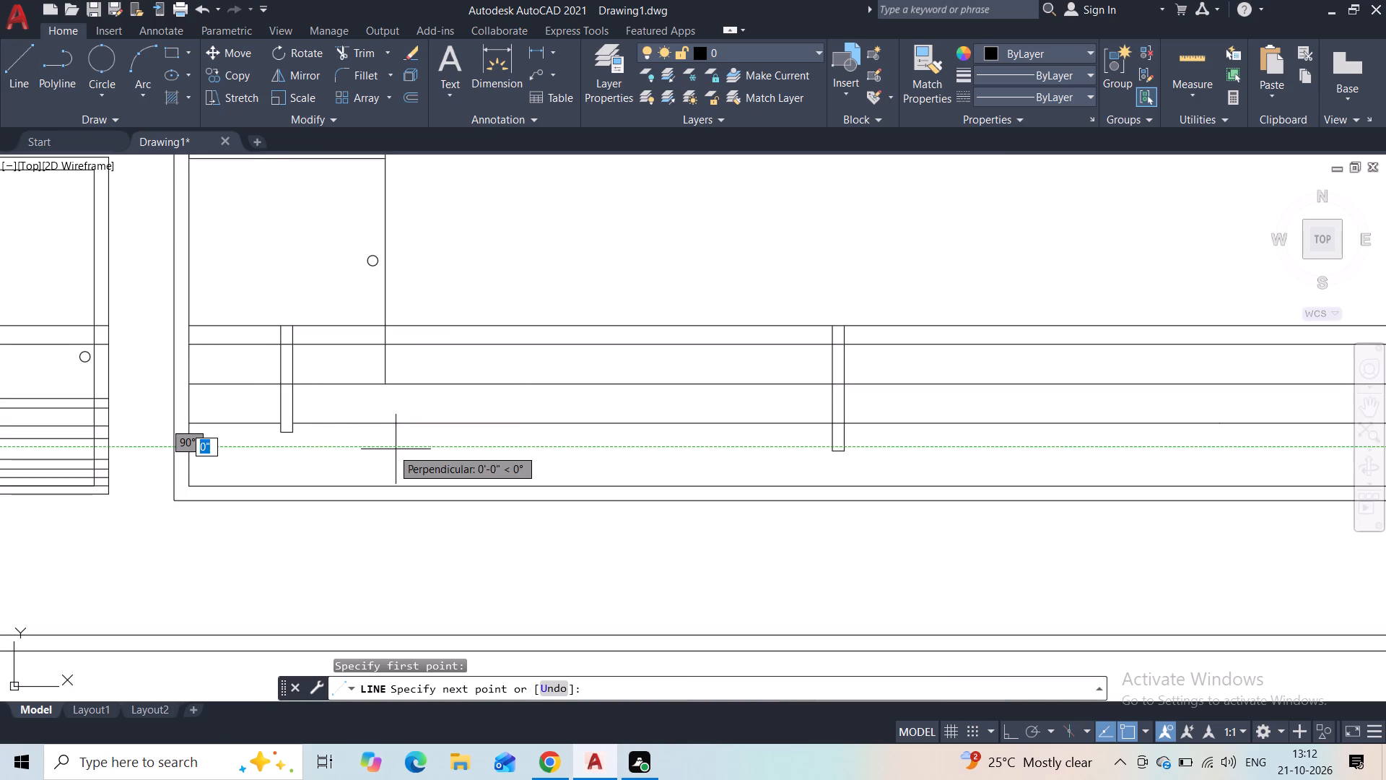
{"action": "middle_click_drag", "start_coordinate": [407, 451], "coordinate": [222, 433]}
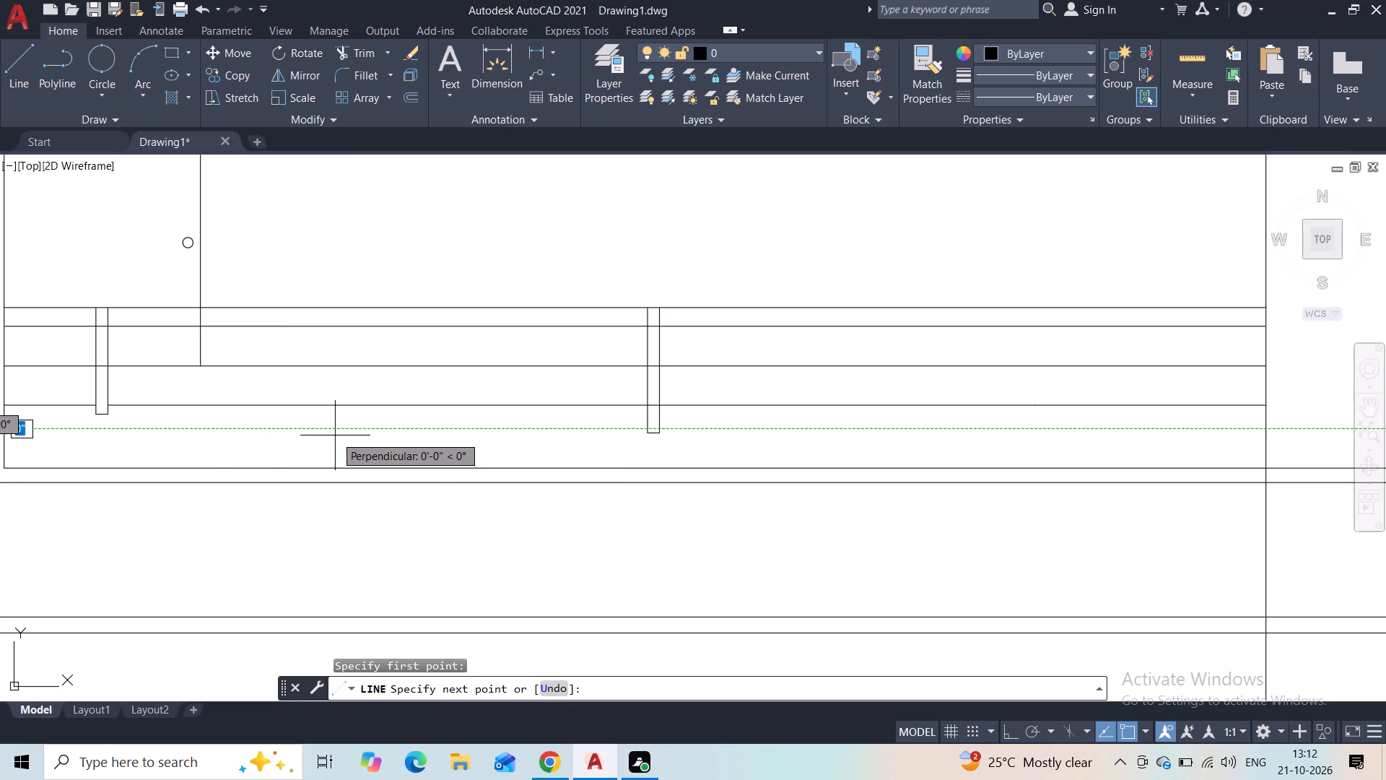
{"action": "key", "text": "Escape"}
With Ortho on, draw a line about 14'-2" rightward from the terrace's left wall below the lowest rail, turning up to the second rail line.
{"action": "middle_click_drag", "start_coordinate": [335, 435], "coordinate": [480, 415]}
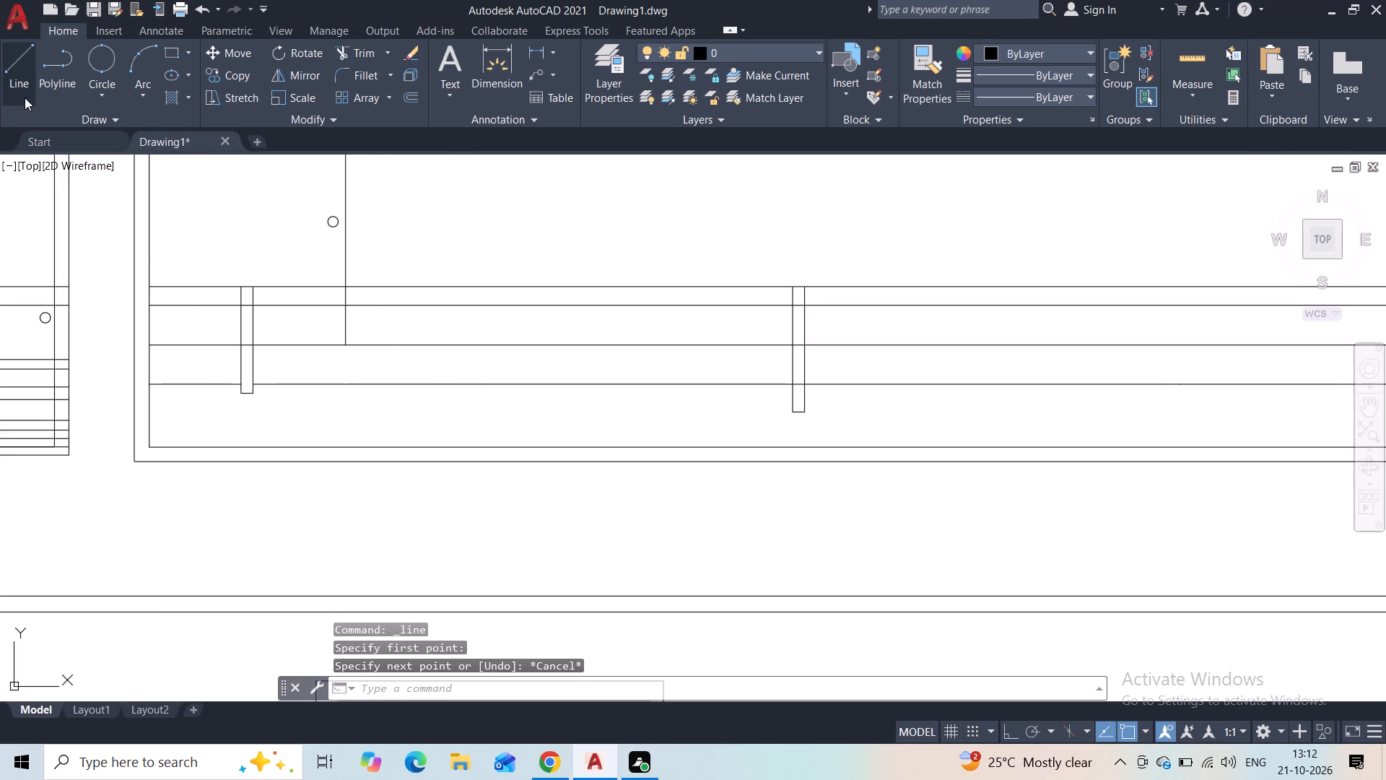
{"action": "left_click", "coordinate": [25, 92]}
{"action": "left_click", "coordinate": [153, 408]}
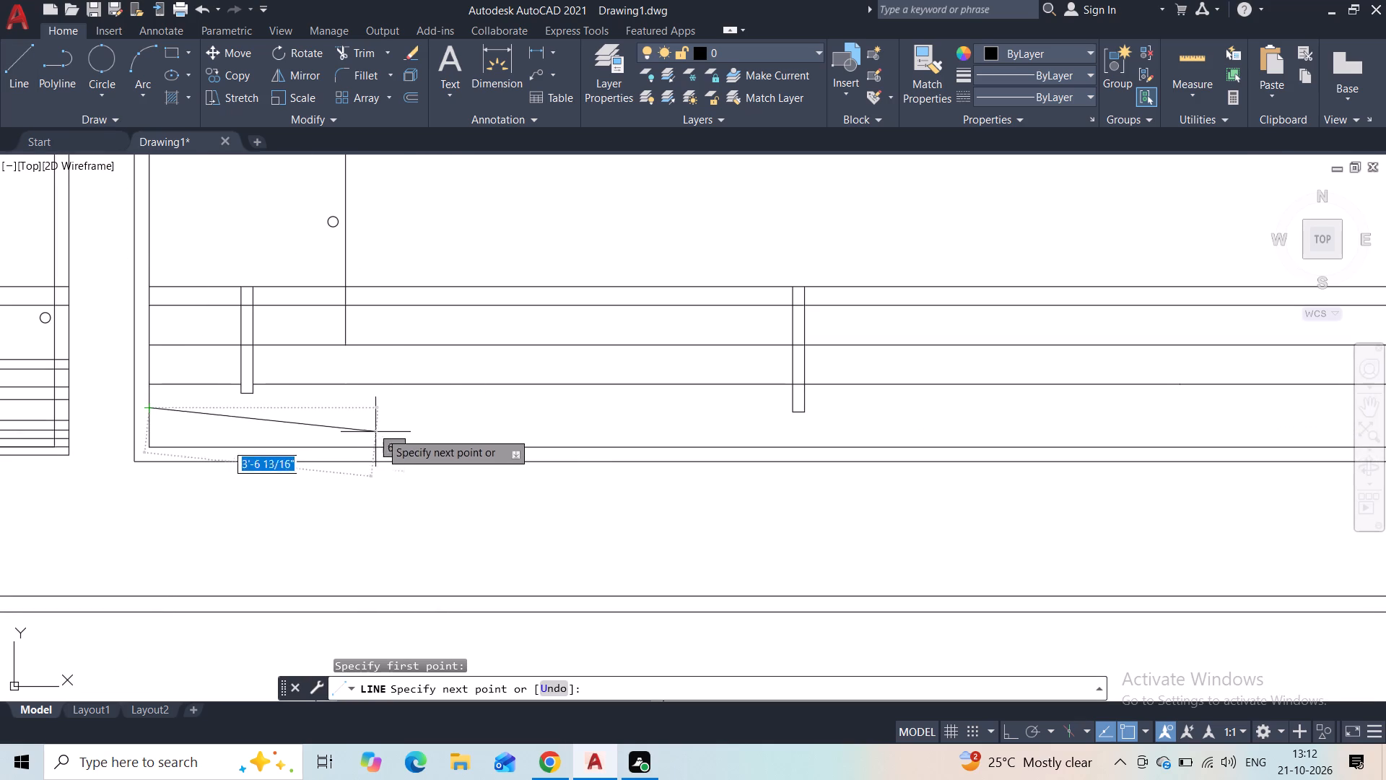
{"action": "key", "text": "F8"}
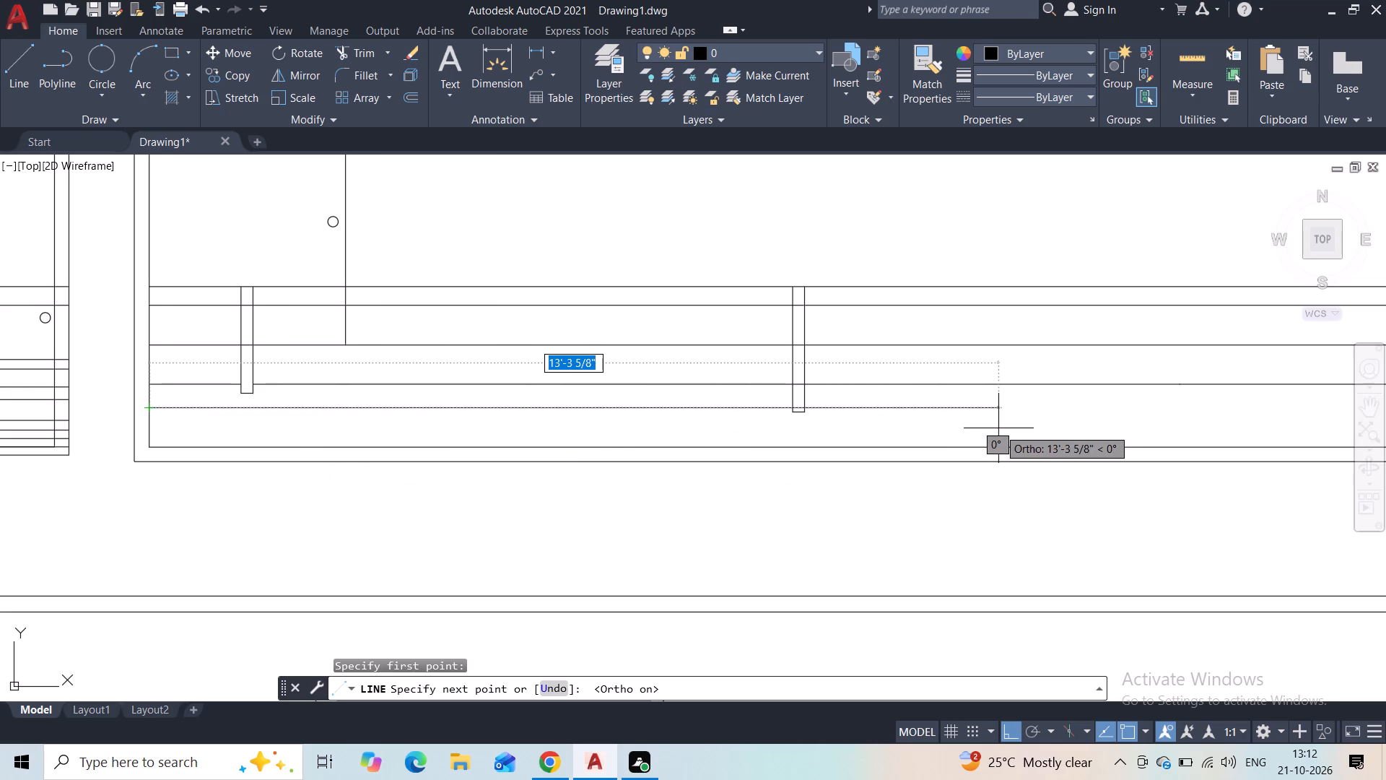
{"action": "scroll", "coordinate": [1047, 418], "scroll_direction": "down", "scroll_amount": 2}
{"action": "middle_click_drag", "start_coordinate": [1047, 418], "coordinate": [905, 420]}
{"action": "scroll", "coordinate": [905, 420], "scroll_direction": "up", "scroll_amount": 2}
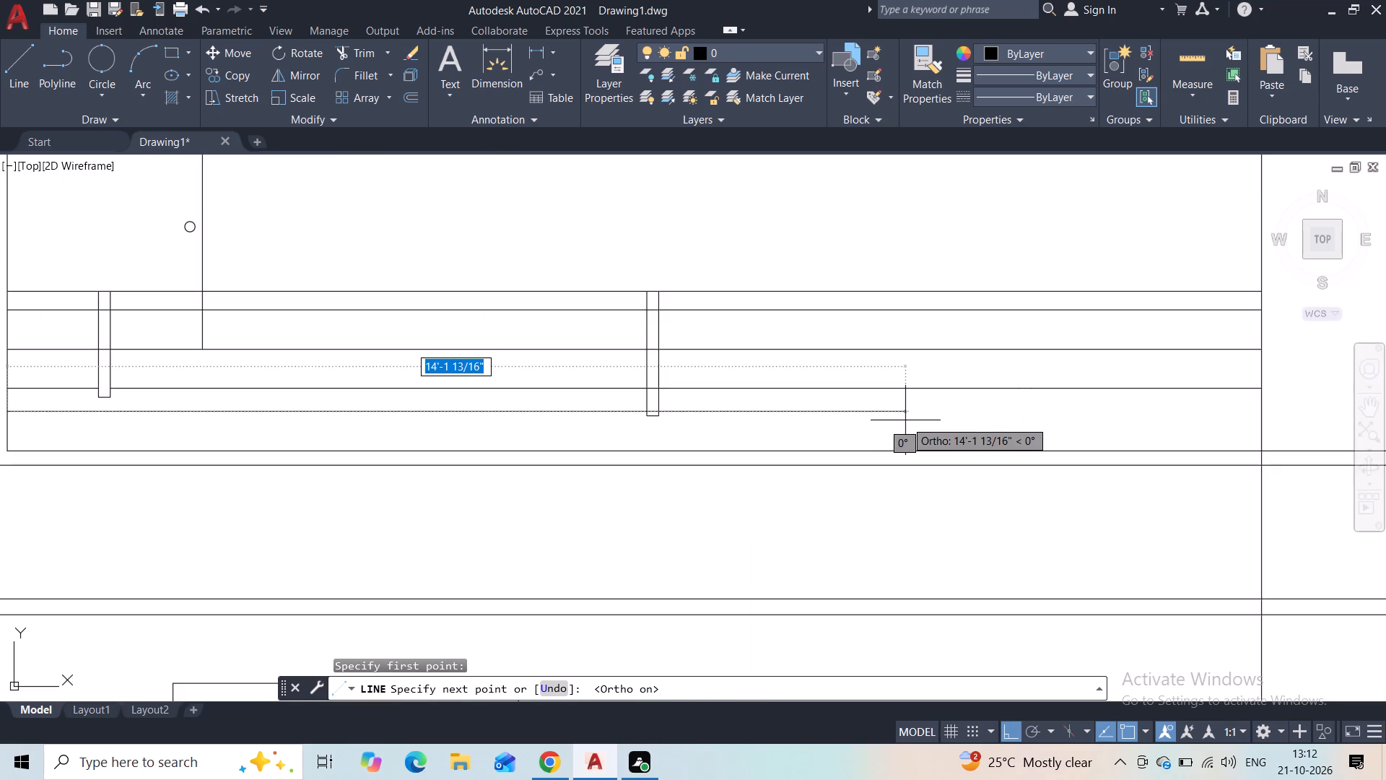
{"action": "left_click", "coordinate": [905, 415]}
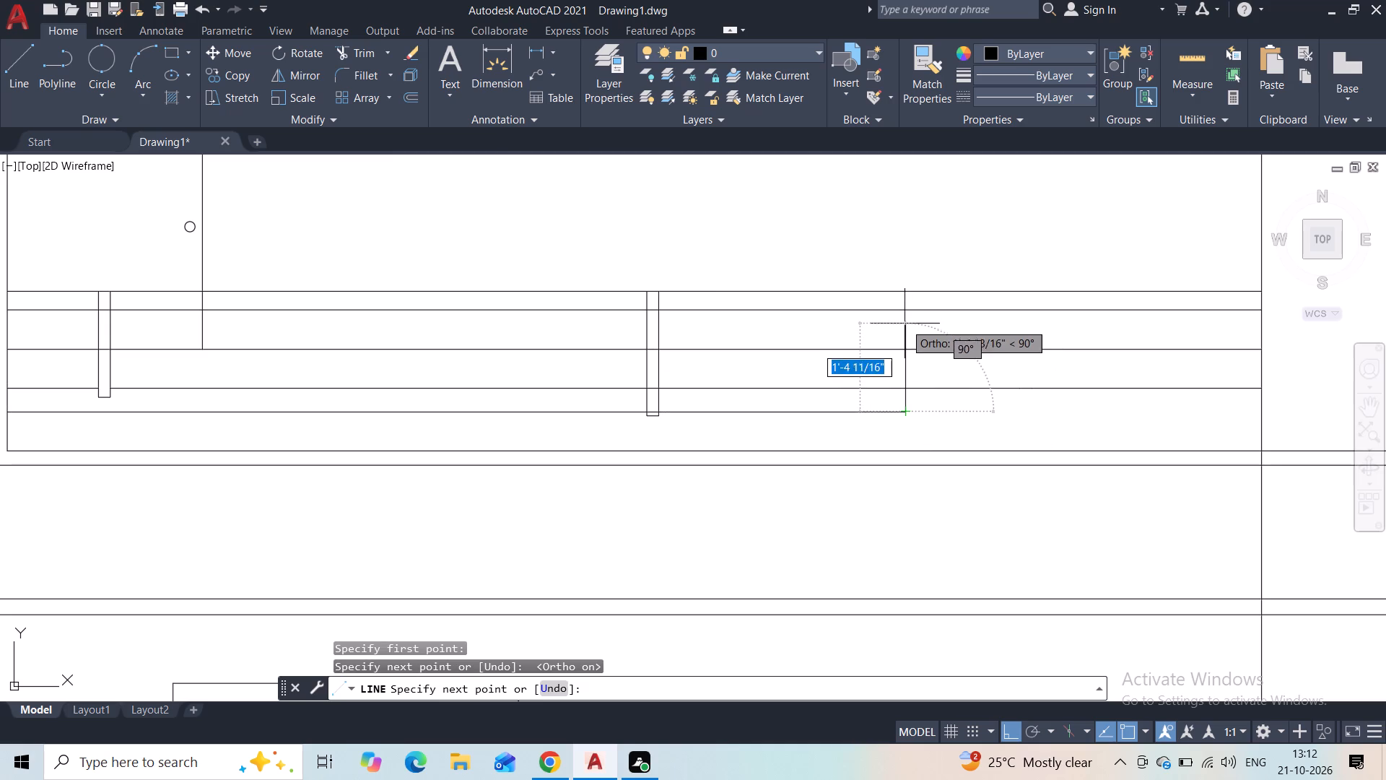
{"action": "left_click", "coordinate": [908, 391]}
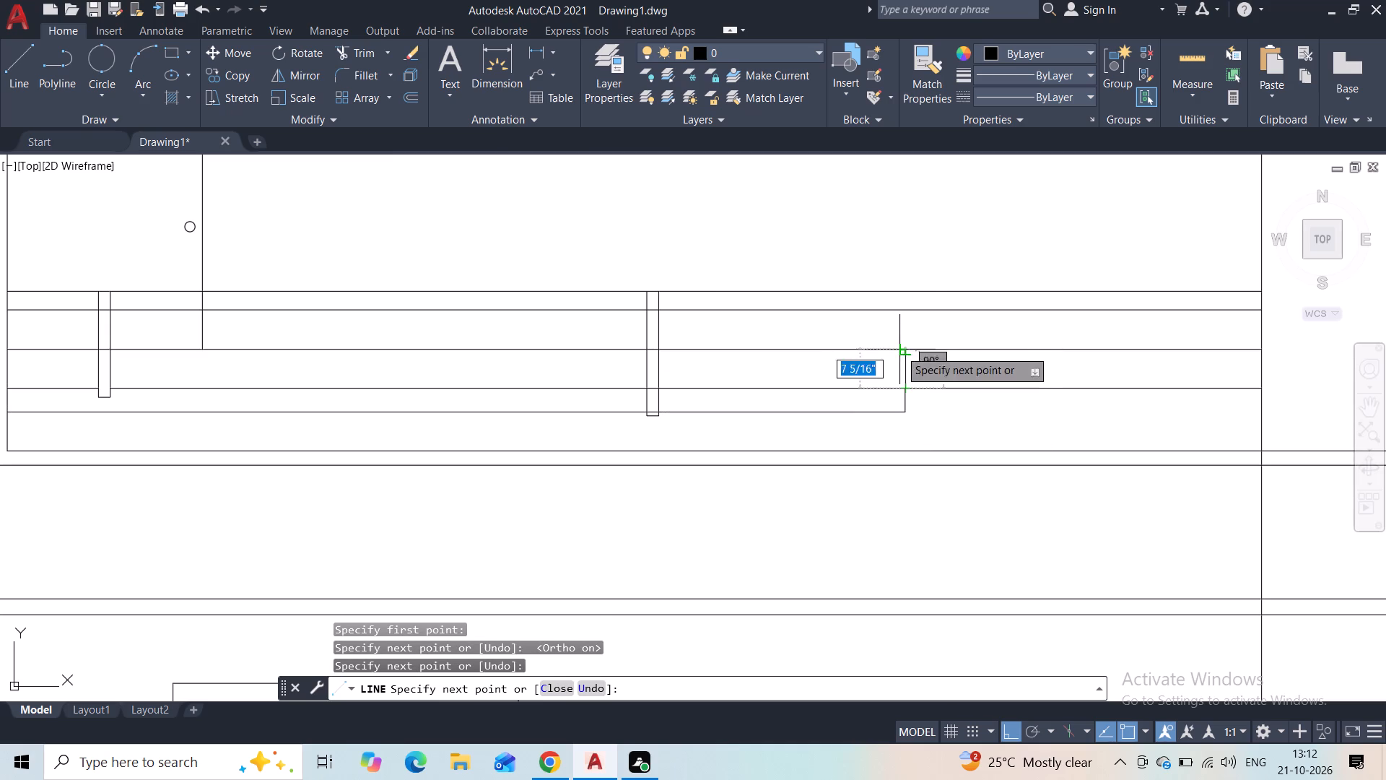
{"action": "left_click", "coordinate": [899, 350]}
{"action": "left_click", "coordinate": [902, 314]}
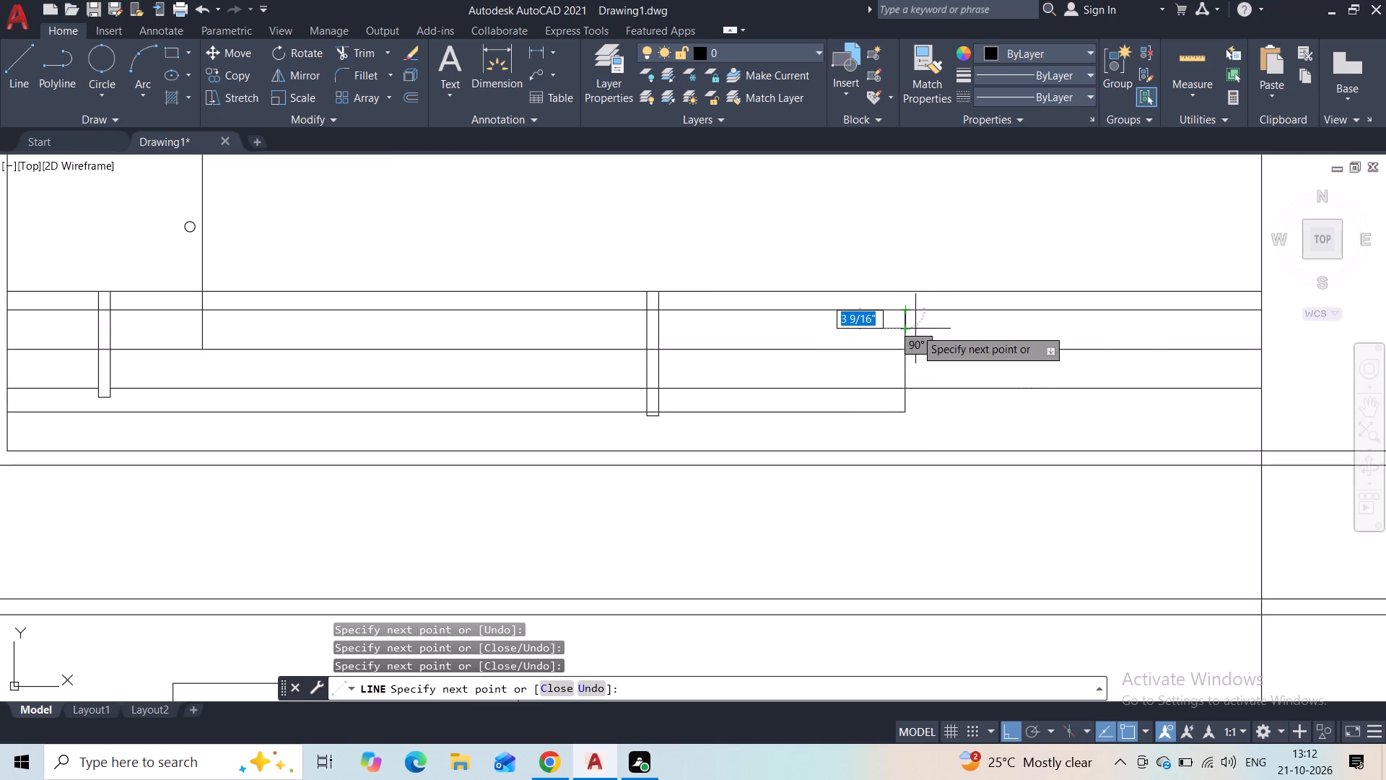
{"action": "key", "text": "Escape"}
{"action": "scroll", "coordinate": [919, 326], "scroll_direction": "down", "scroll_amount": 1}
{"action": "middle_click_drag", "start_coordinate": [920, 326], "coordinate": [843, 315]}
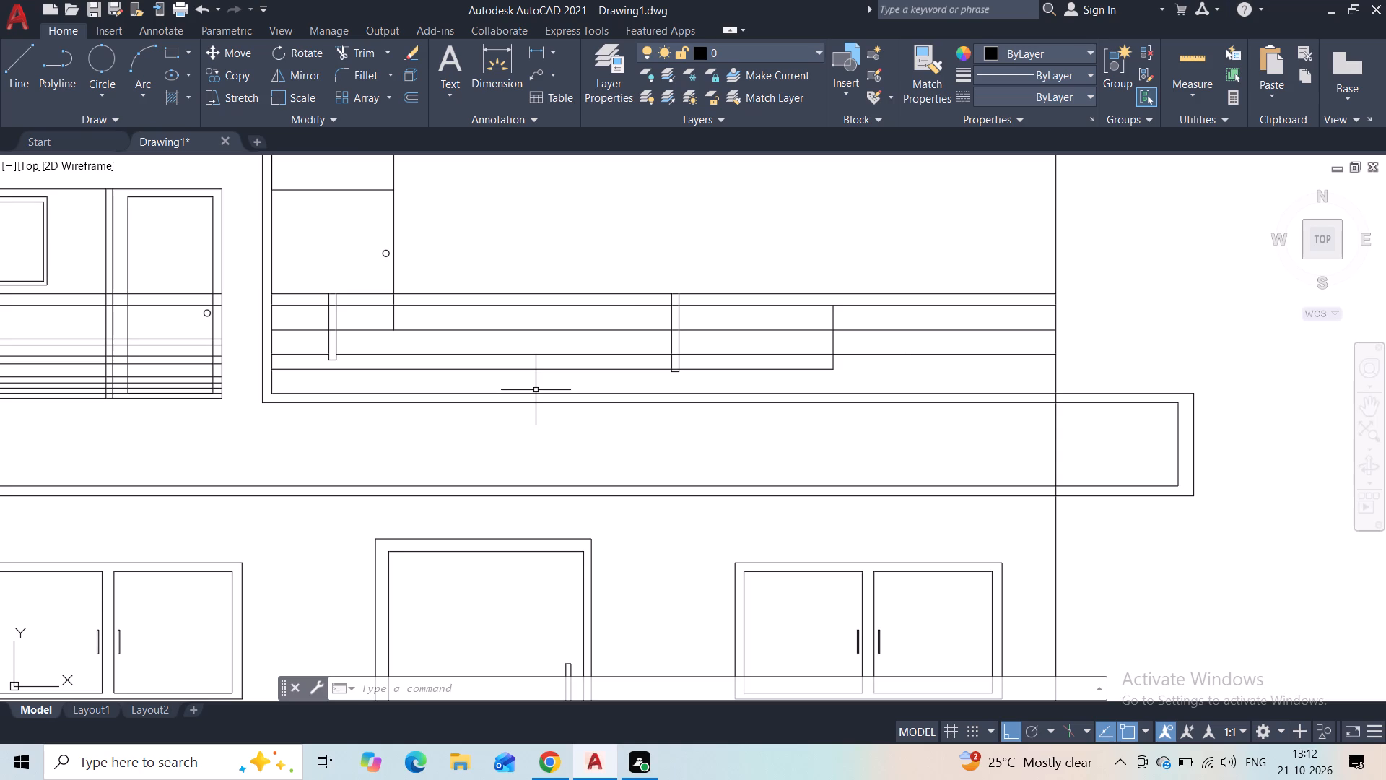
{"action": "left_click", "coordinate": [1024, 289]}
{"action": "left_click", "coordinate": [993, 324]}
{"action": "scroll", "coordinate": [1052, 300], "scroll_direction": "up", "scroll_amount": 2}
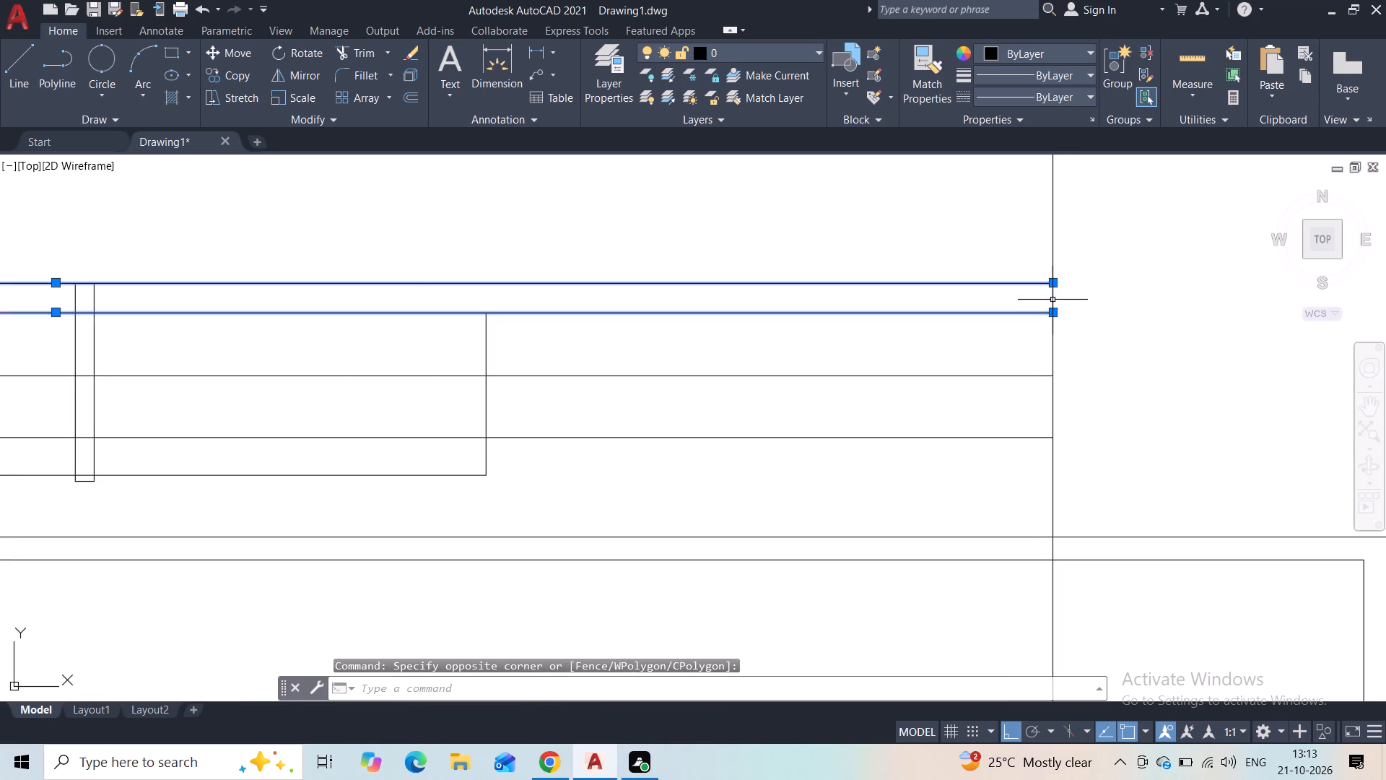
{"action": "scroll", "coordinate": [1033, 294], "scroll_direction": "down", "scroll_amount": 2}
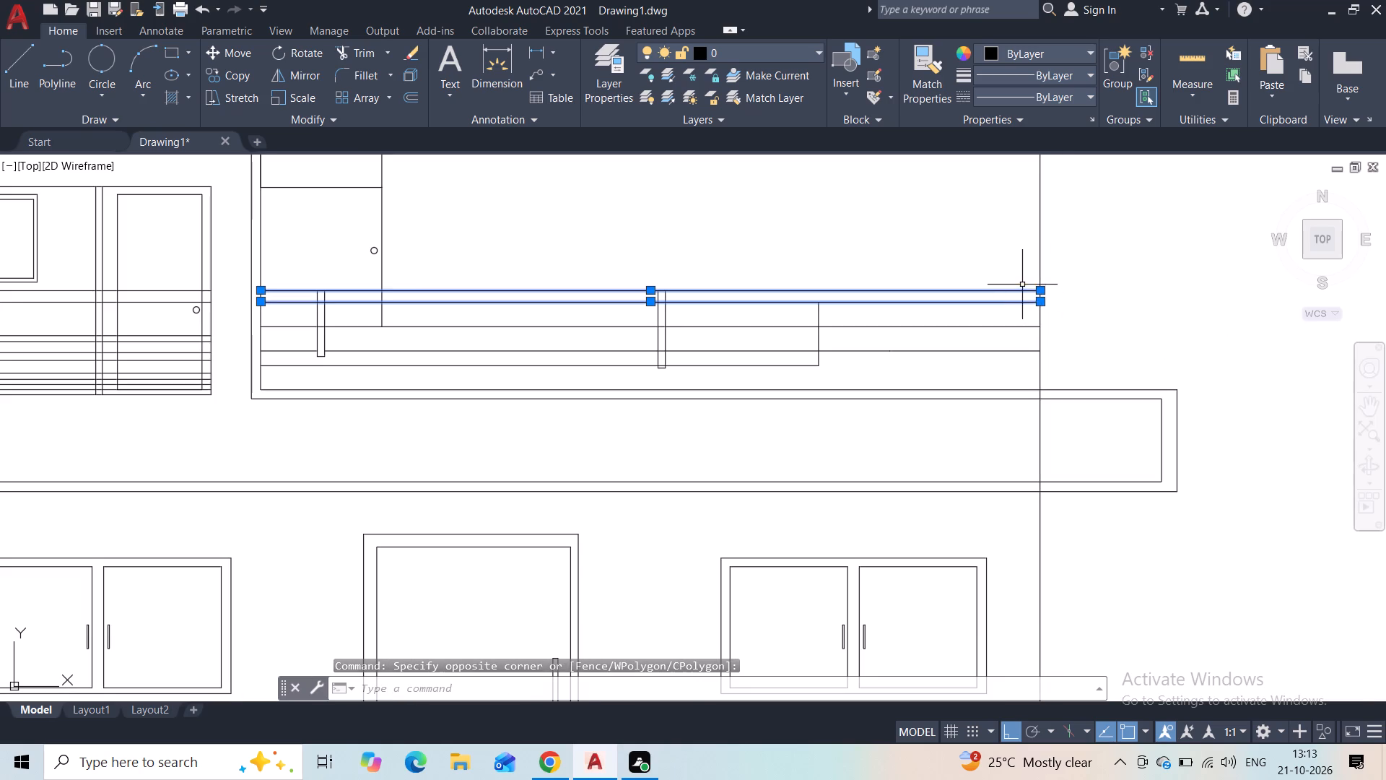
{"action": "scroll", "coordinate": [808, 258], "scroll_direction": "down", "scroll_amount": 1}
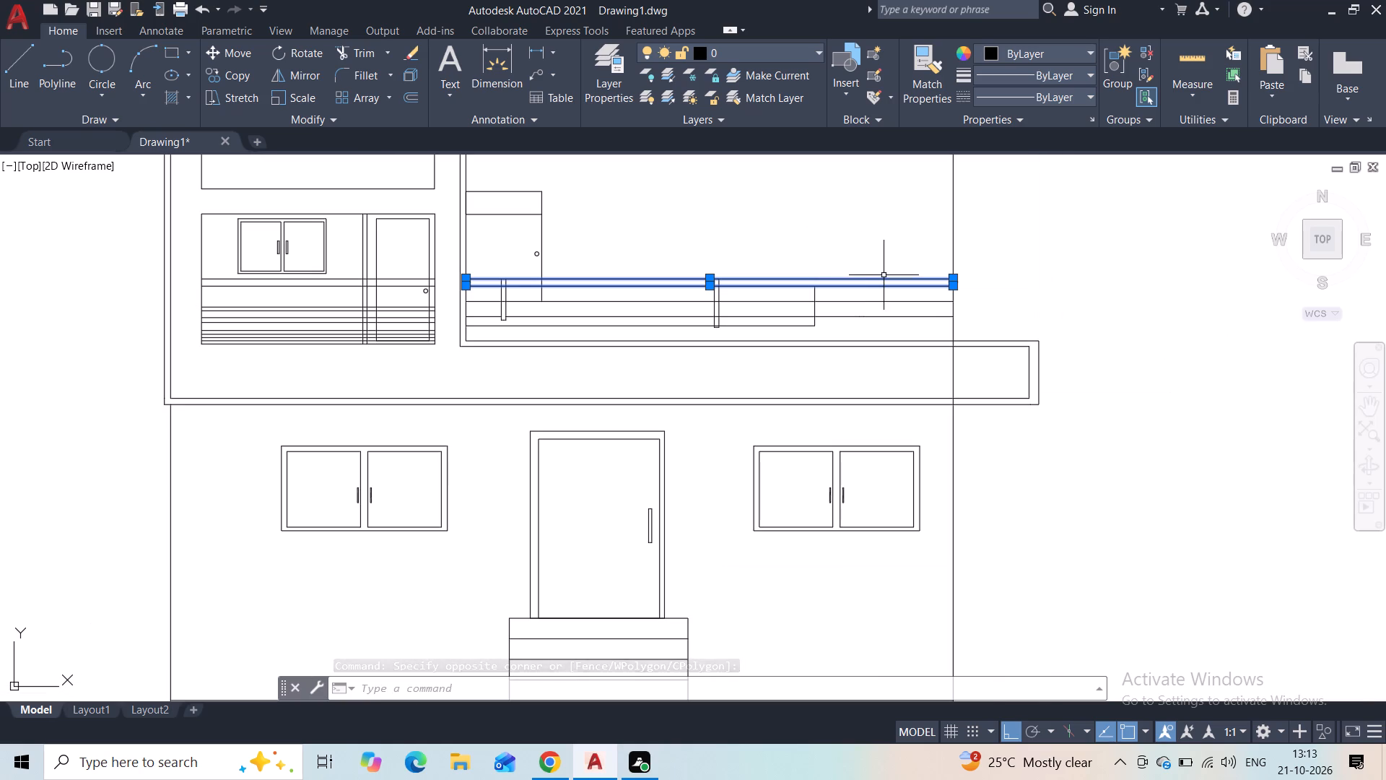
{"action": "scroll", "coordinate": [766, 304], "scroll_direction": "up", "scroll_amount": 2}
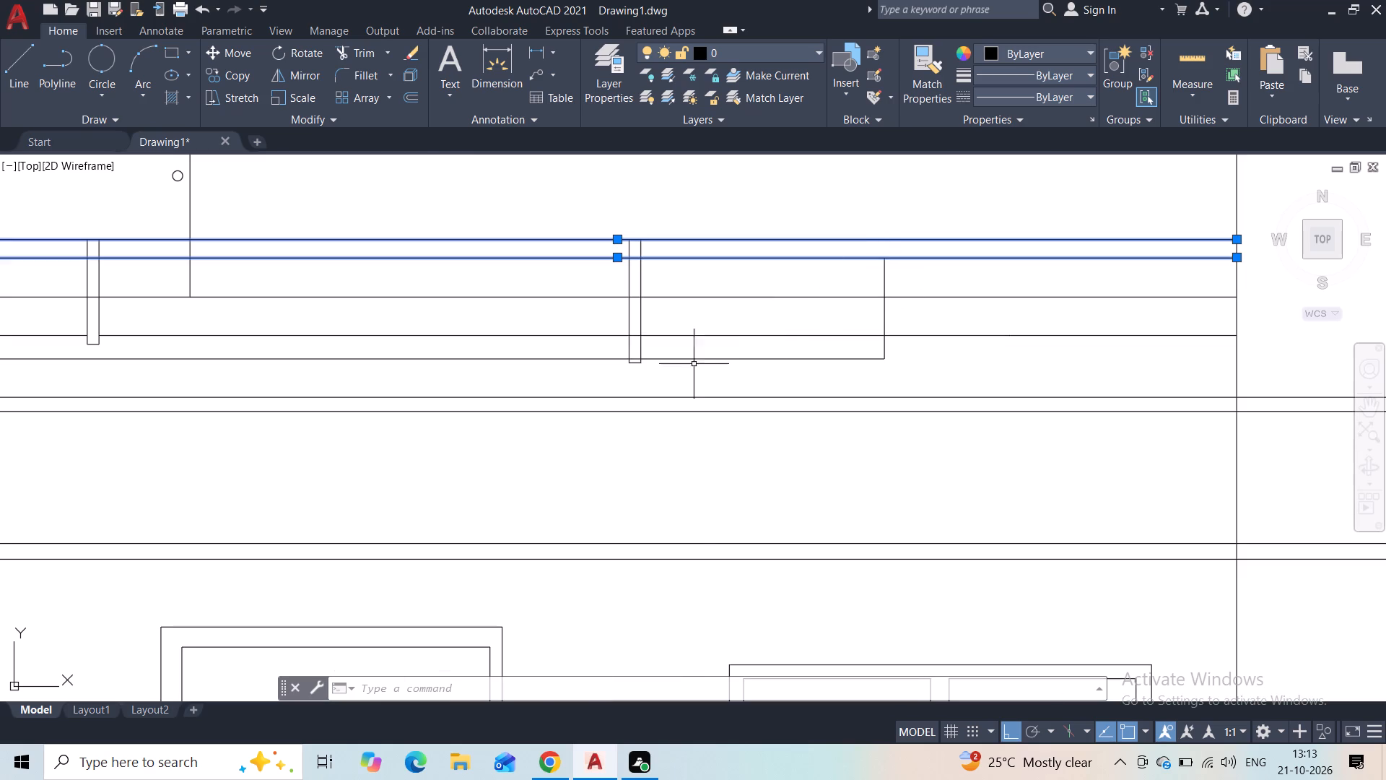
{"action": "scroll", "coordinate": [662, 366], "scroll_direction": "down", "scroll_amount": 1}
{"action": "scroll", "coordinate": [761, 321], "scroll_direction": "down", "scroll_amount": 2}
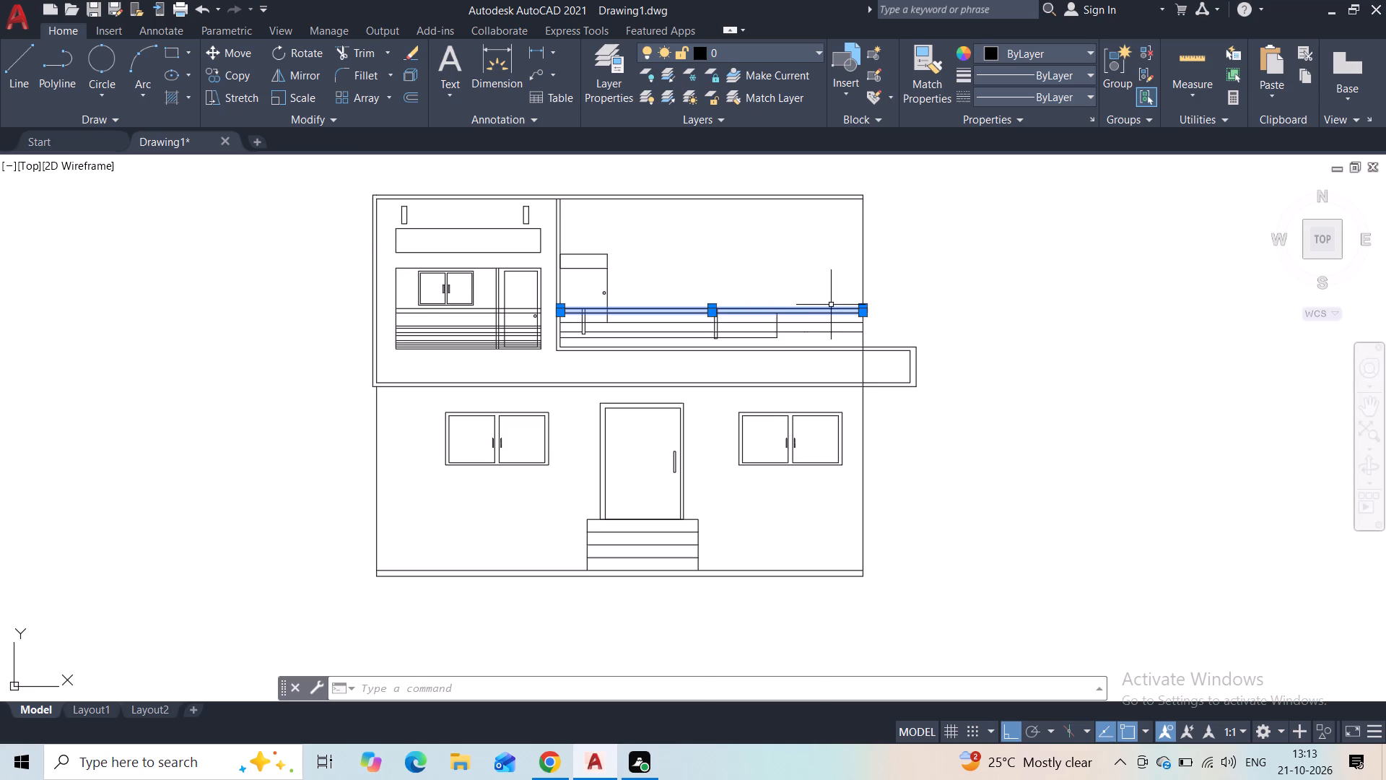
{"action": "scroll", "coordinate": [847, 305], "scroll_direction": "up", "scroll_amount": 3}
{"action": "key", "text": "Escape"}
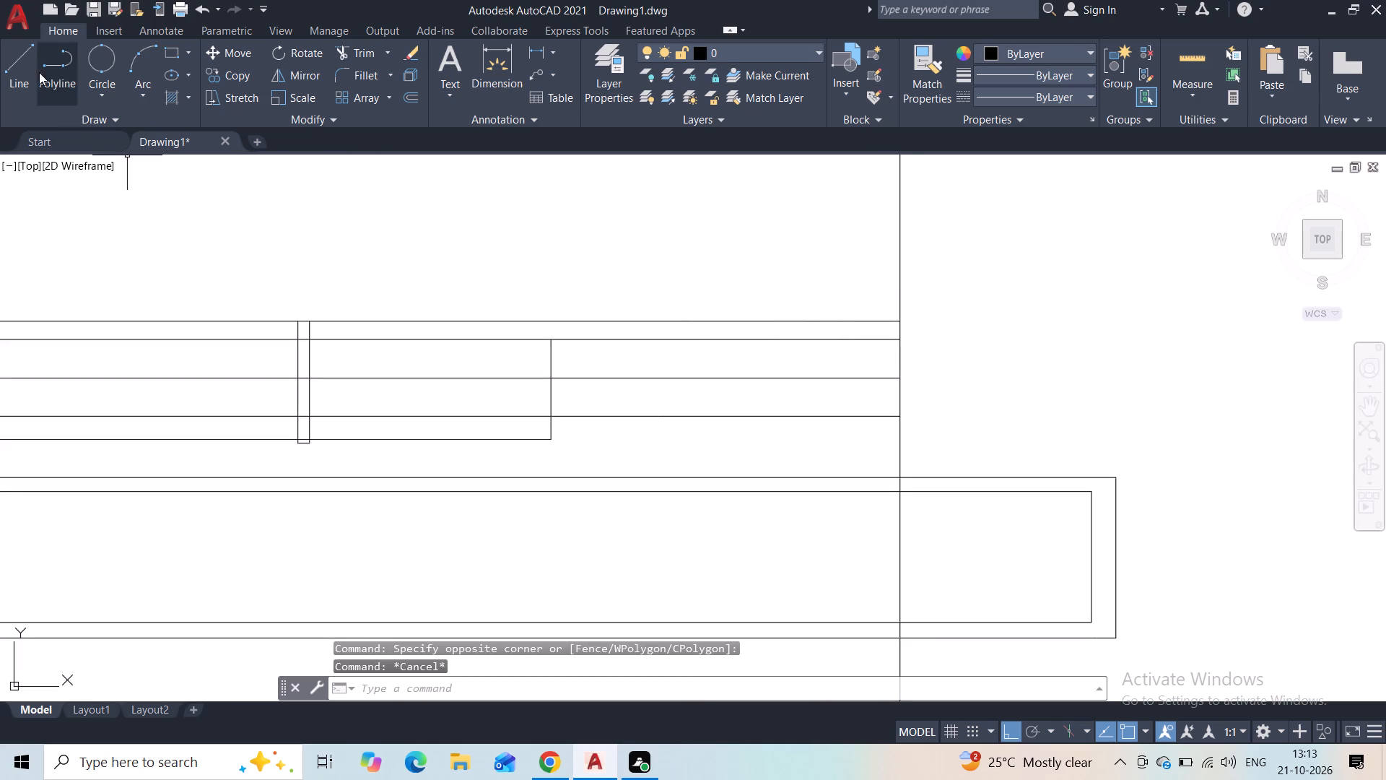
Draw a short vertical line joining the top two rail lines, roughly midway between the new vertical line and the right wall.
{"action": "left_click", "coordinate": [32, 67]}
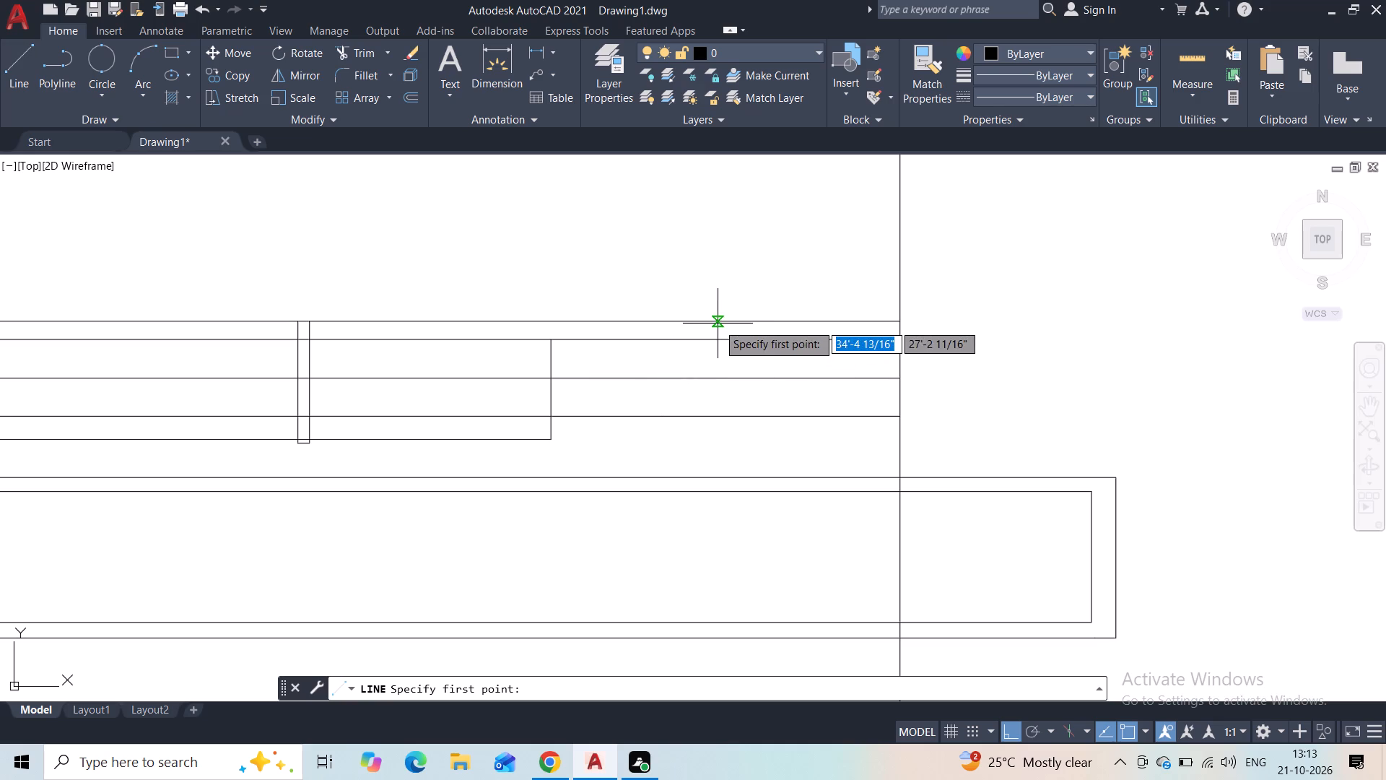
{"action": "left_click", "coordinate": [718, 324]}
{"action": "left_click", "coordinate": [719, 337]}
{"action": "key", "text": "Escape"}
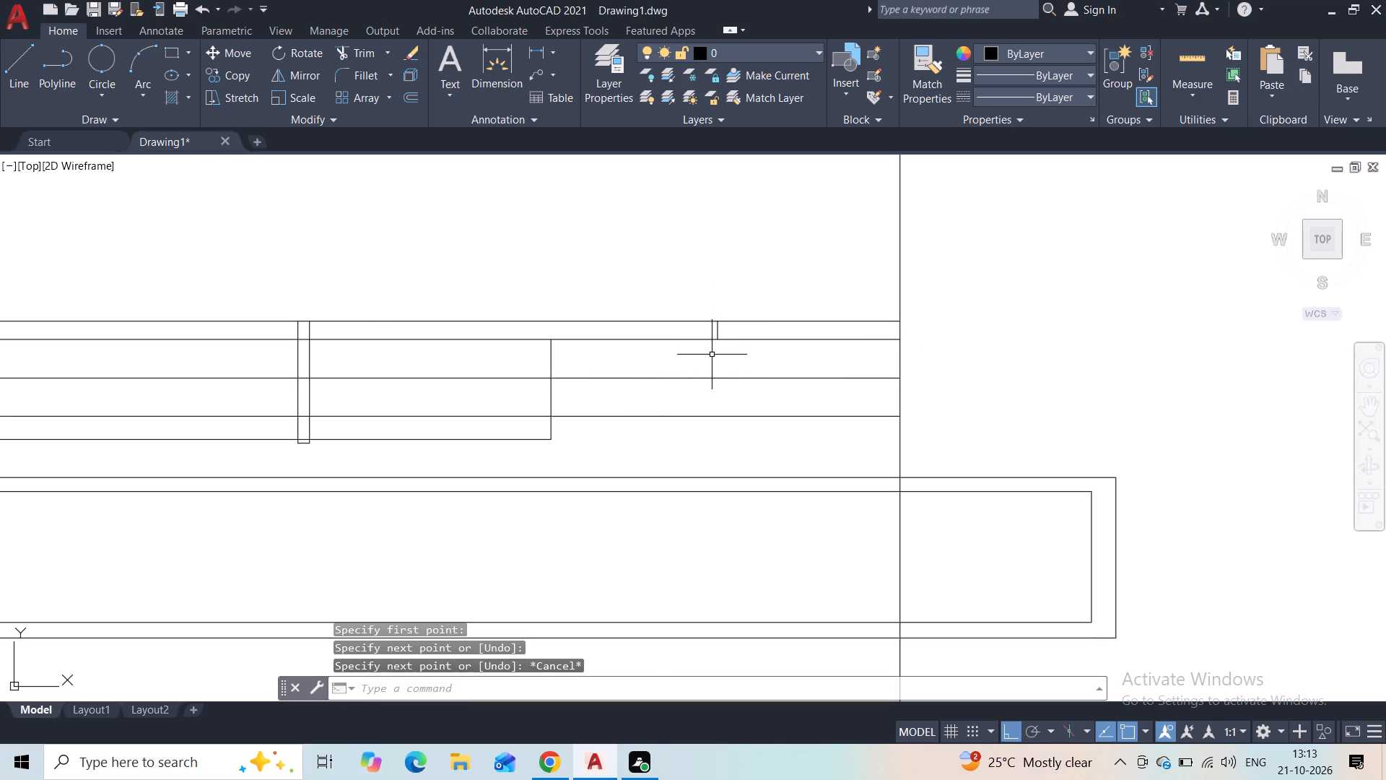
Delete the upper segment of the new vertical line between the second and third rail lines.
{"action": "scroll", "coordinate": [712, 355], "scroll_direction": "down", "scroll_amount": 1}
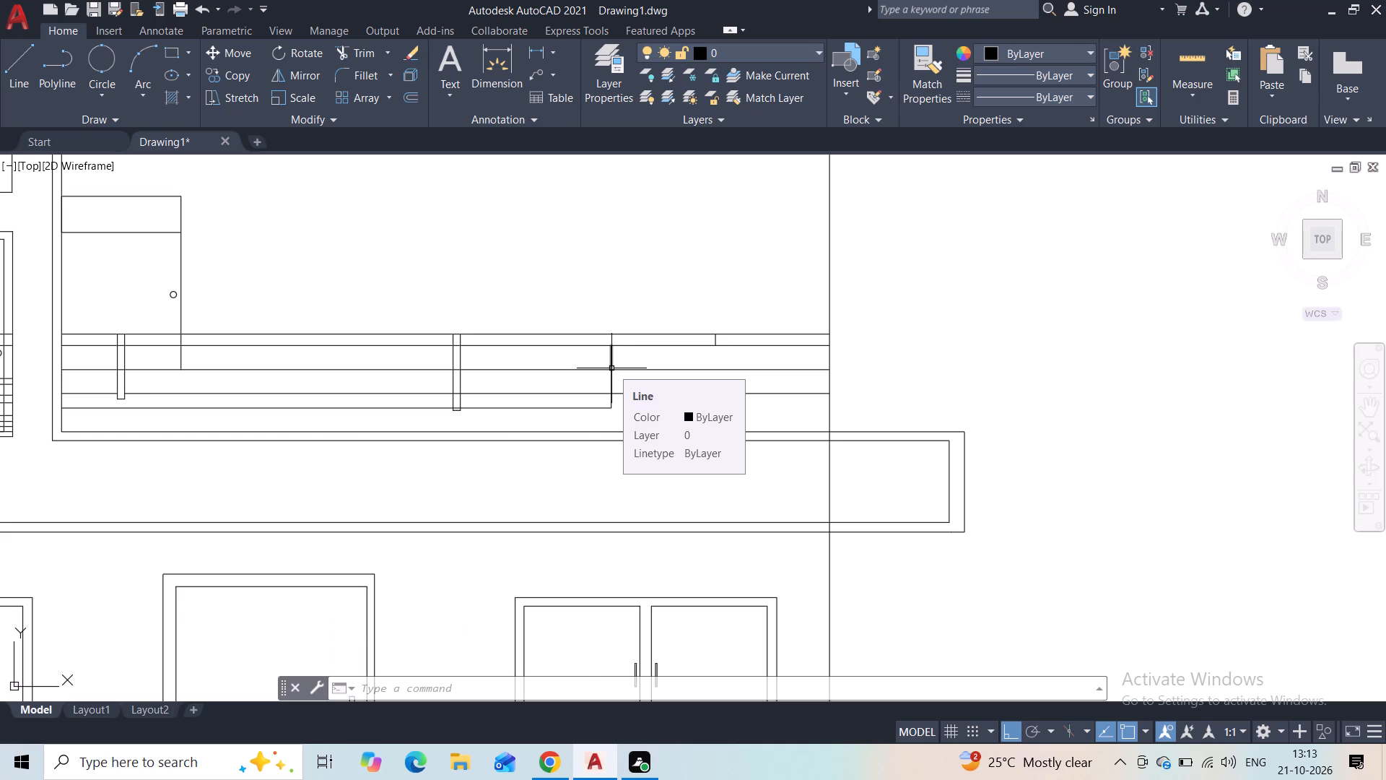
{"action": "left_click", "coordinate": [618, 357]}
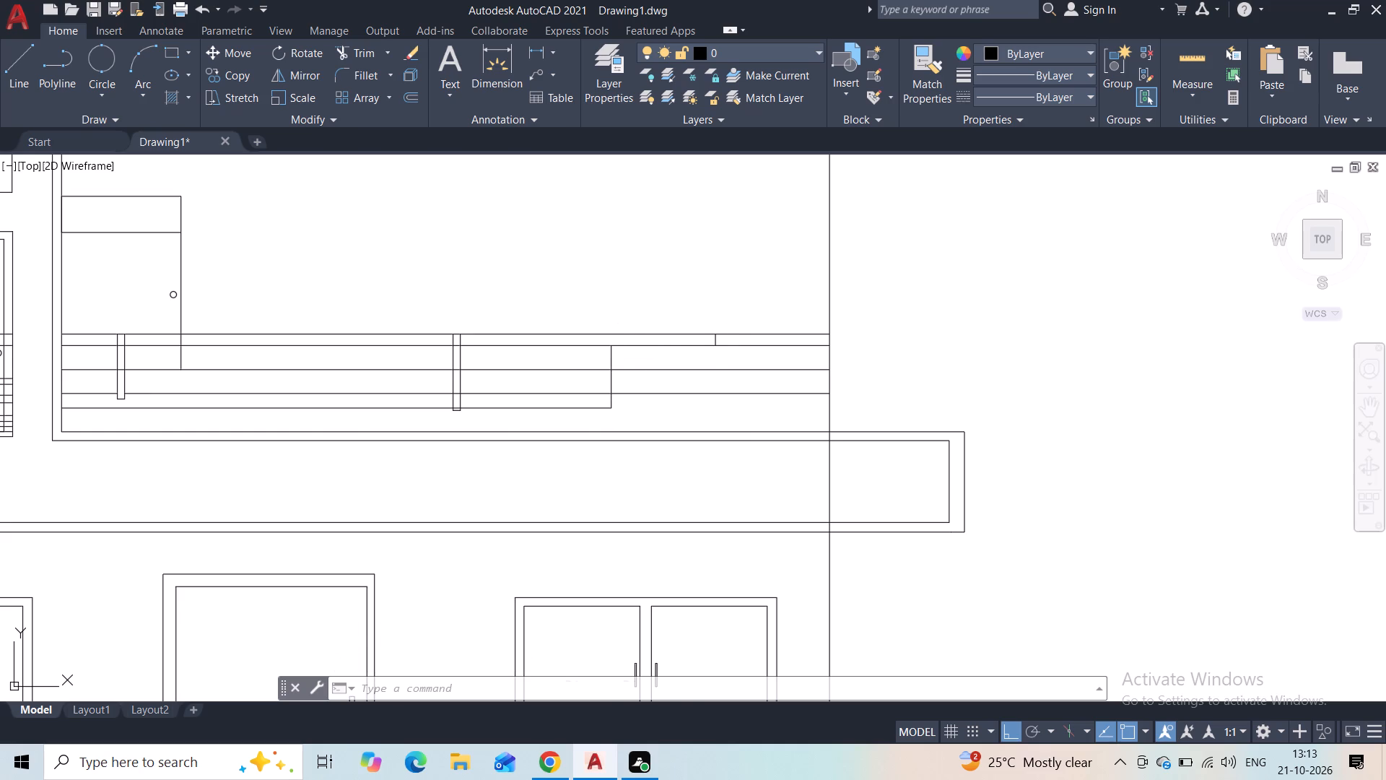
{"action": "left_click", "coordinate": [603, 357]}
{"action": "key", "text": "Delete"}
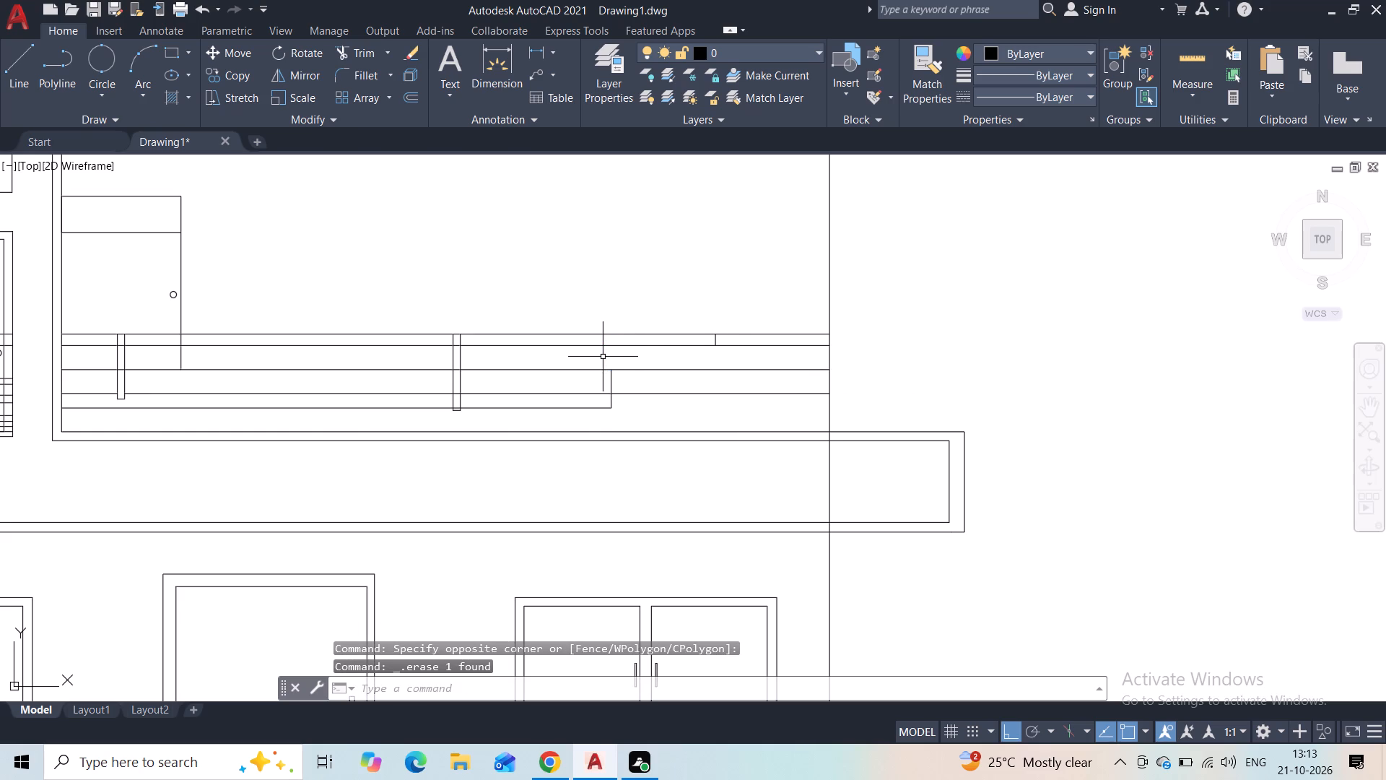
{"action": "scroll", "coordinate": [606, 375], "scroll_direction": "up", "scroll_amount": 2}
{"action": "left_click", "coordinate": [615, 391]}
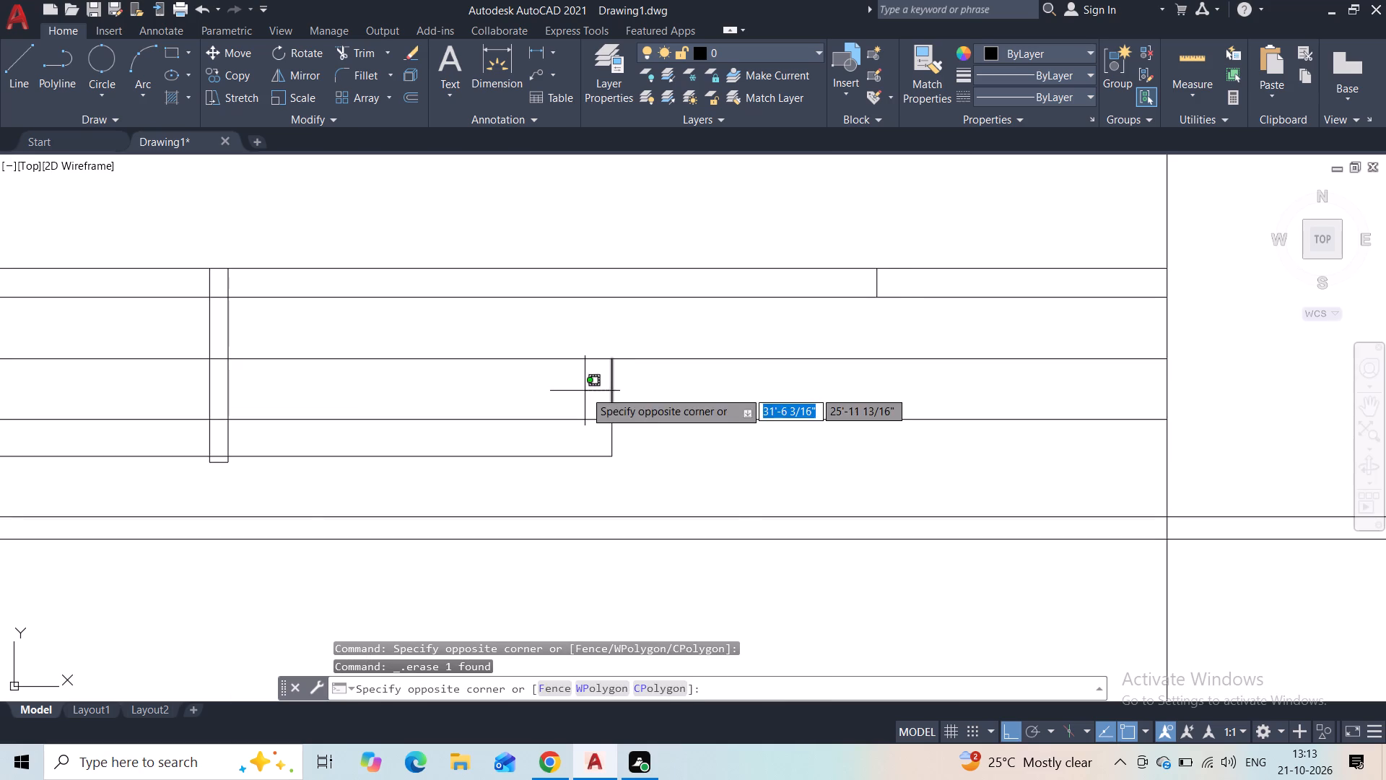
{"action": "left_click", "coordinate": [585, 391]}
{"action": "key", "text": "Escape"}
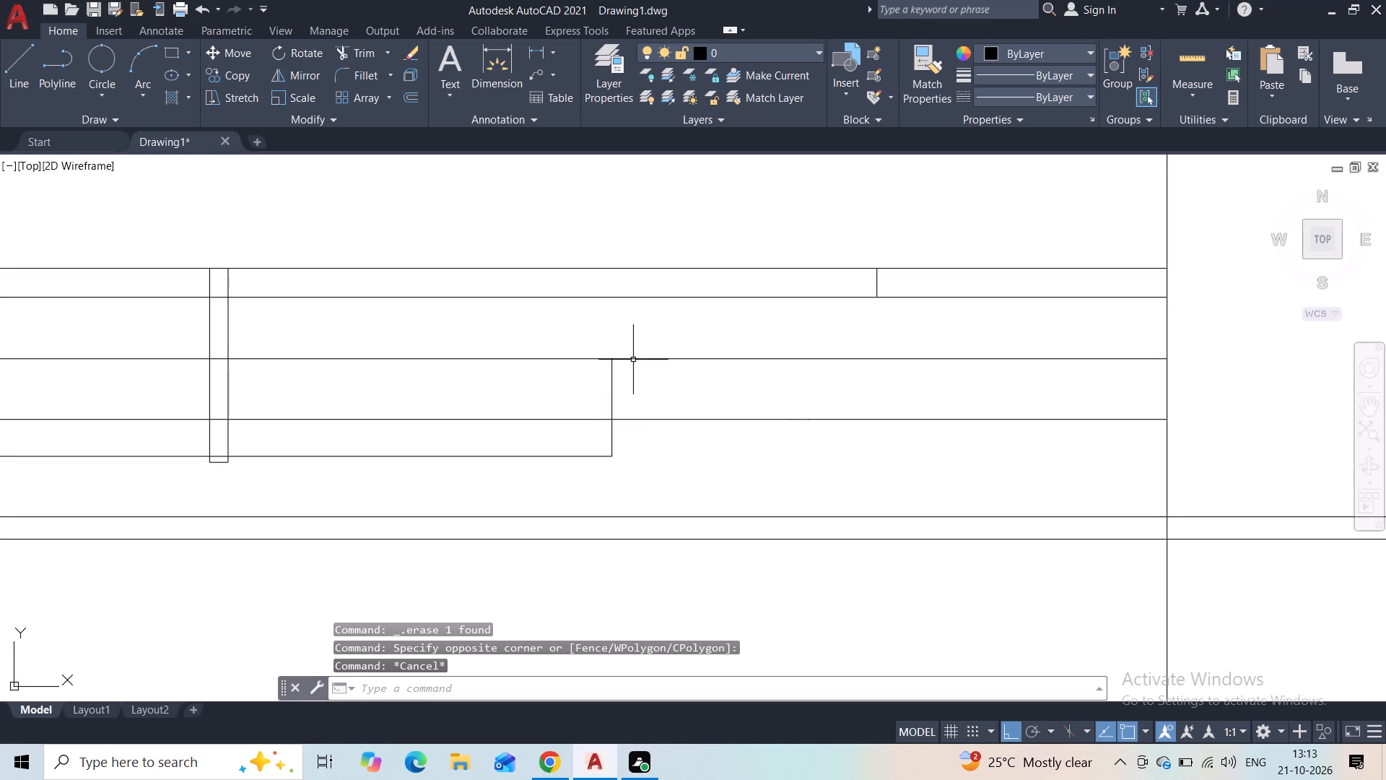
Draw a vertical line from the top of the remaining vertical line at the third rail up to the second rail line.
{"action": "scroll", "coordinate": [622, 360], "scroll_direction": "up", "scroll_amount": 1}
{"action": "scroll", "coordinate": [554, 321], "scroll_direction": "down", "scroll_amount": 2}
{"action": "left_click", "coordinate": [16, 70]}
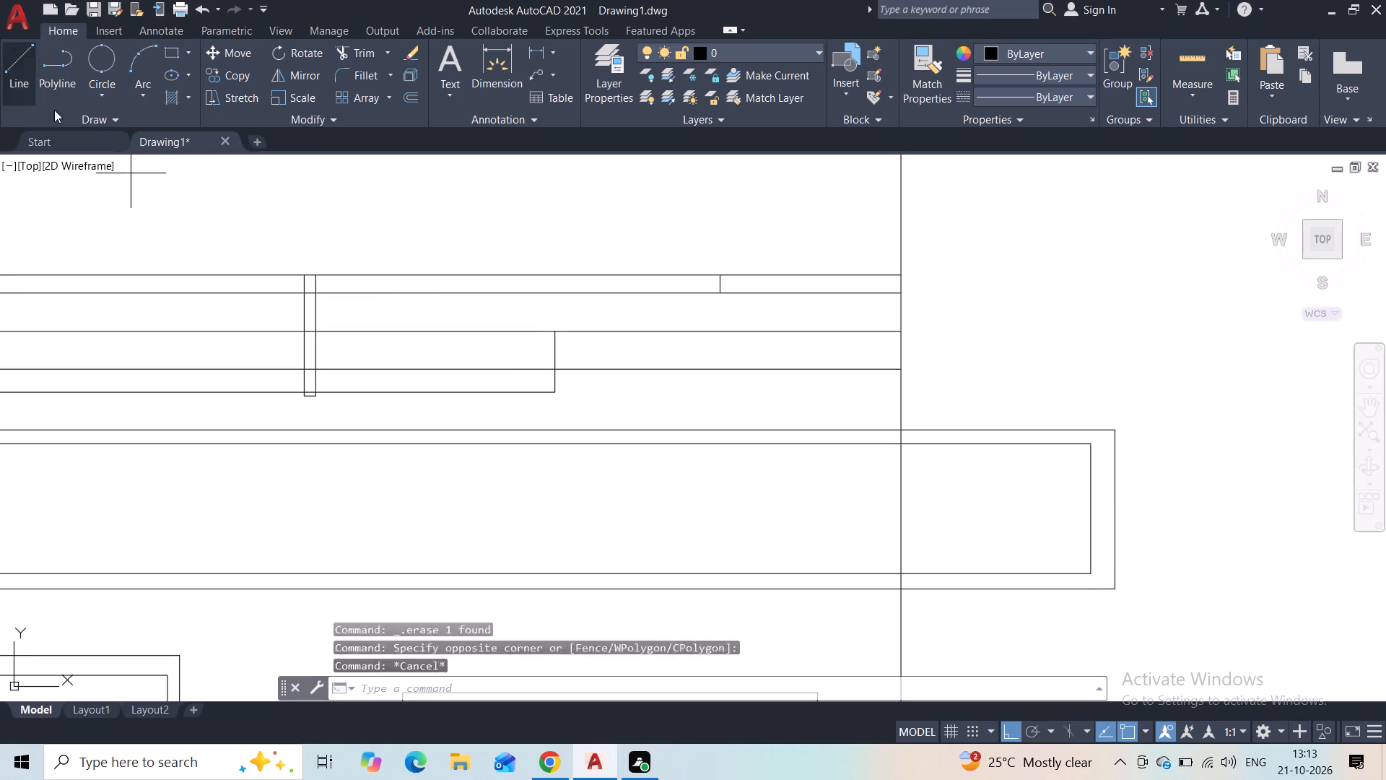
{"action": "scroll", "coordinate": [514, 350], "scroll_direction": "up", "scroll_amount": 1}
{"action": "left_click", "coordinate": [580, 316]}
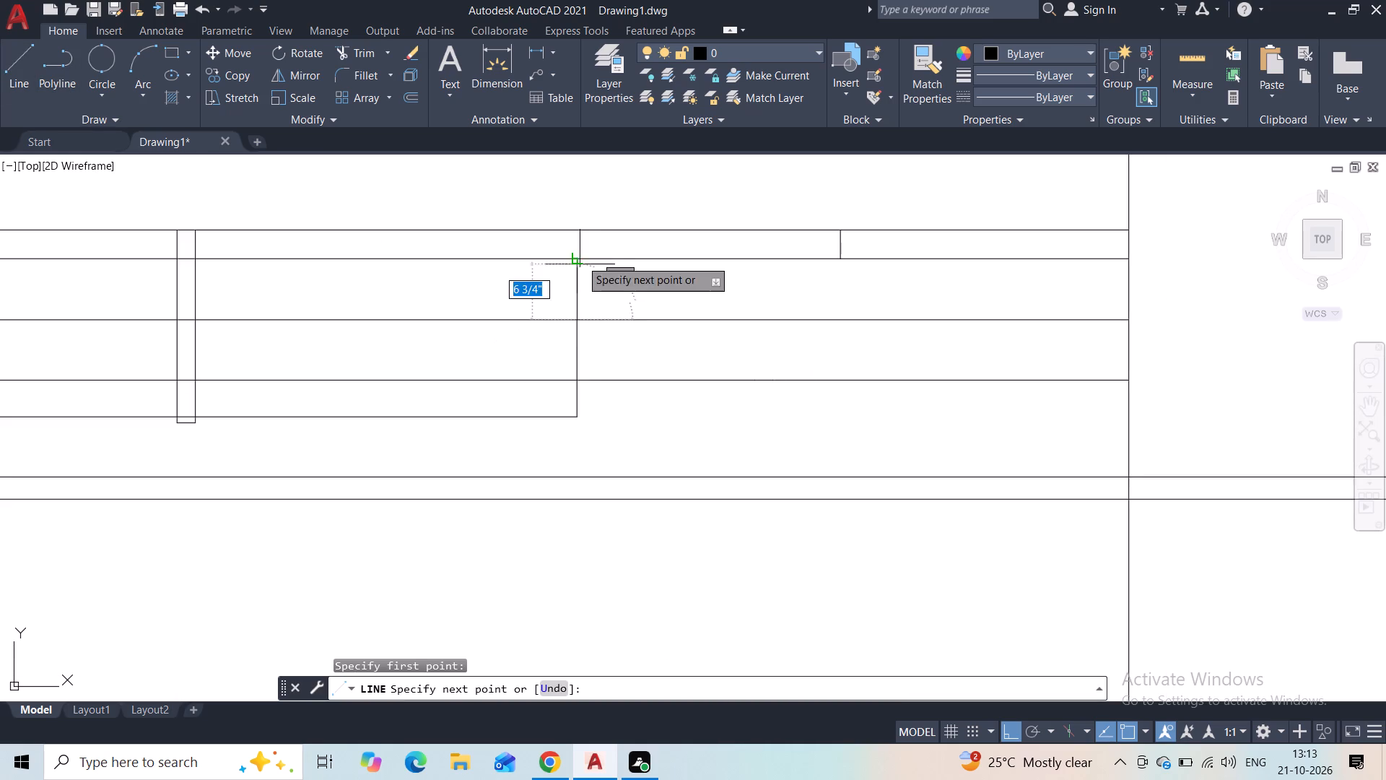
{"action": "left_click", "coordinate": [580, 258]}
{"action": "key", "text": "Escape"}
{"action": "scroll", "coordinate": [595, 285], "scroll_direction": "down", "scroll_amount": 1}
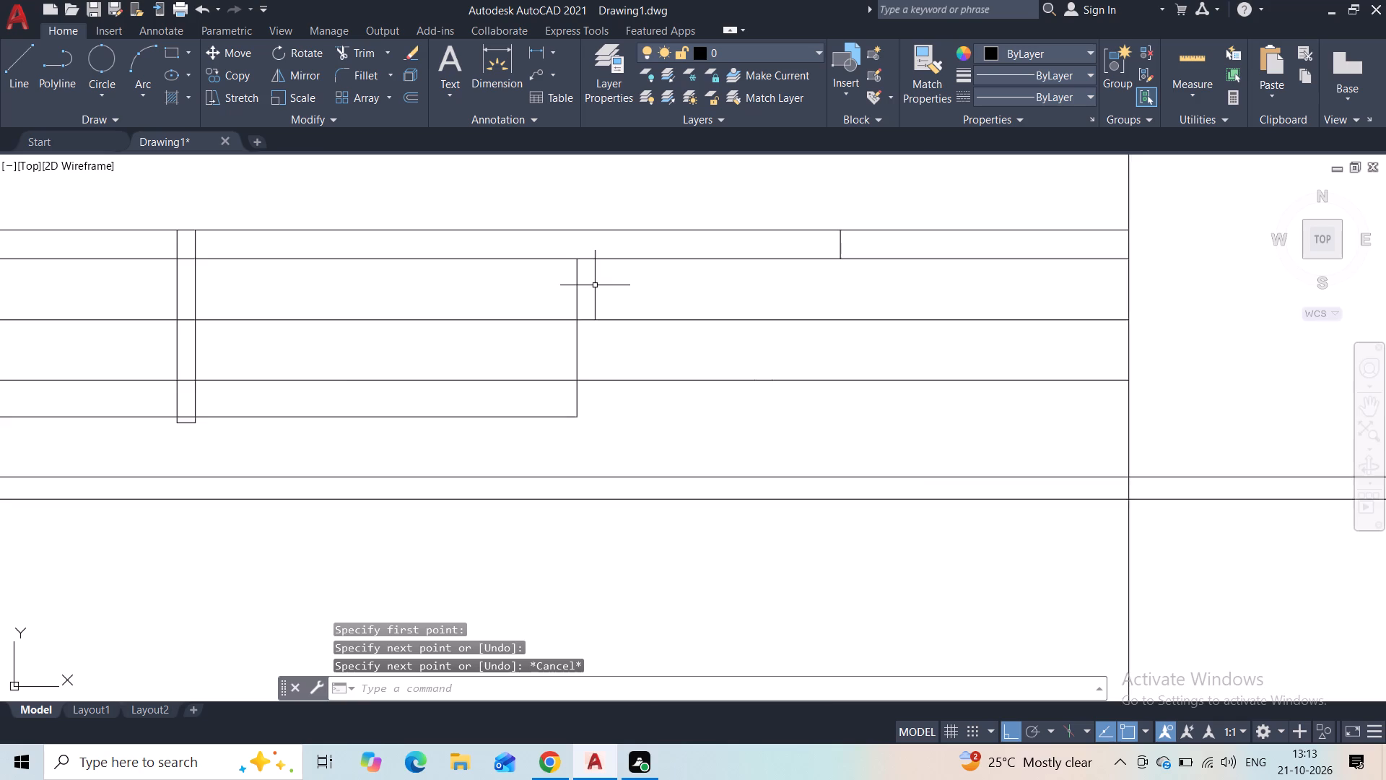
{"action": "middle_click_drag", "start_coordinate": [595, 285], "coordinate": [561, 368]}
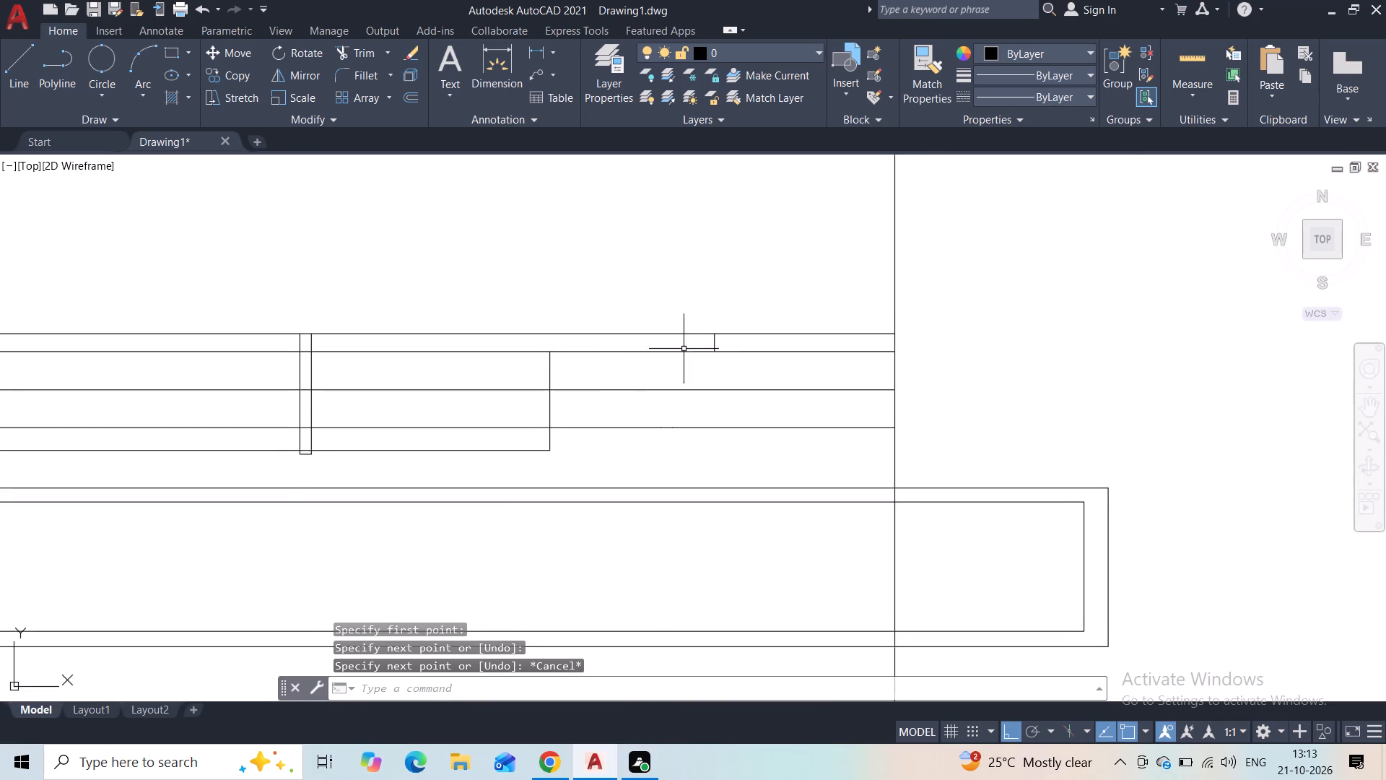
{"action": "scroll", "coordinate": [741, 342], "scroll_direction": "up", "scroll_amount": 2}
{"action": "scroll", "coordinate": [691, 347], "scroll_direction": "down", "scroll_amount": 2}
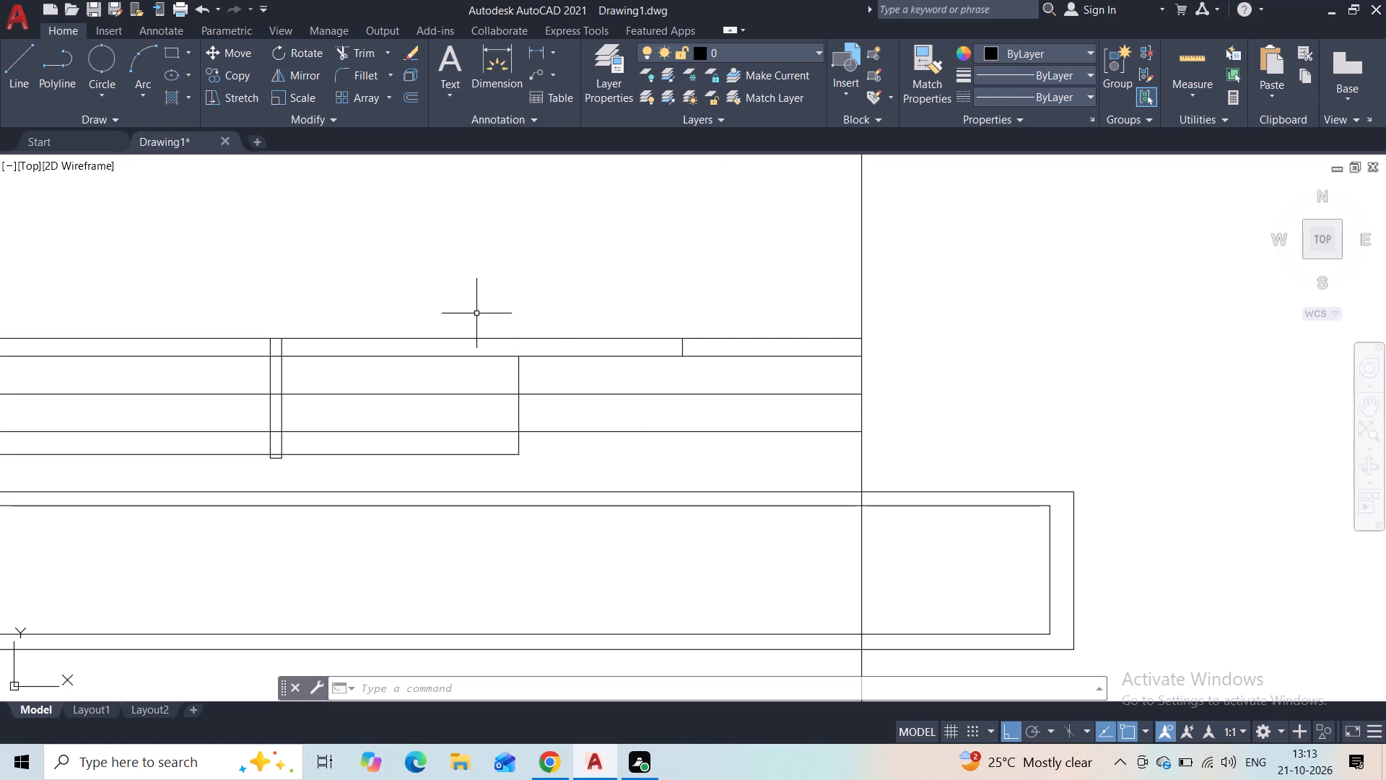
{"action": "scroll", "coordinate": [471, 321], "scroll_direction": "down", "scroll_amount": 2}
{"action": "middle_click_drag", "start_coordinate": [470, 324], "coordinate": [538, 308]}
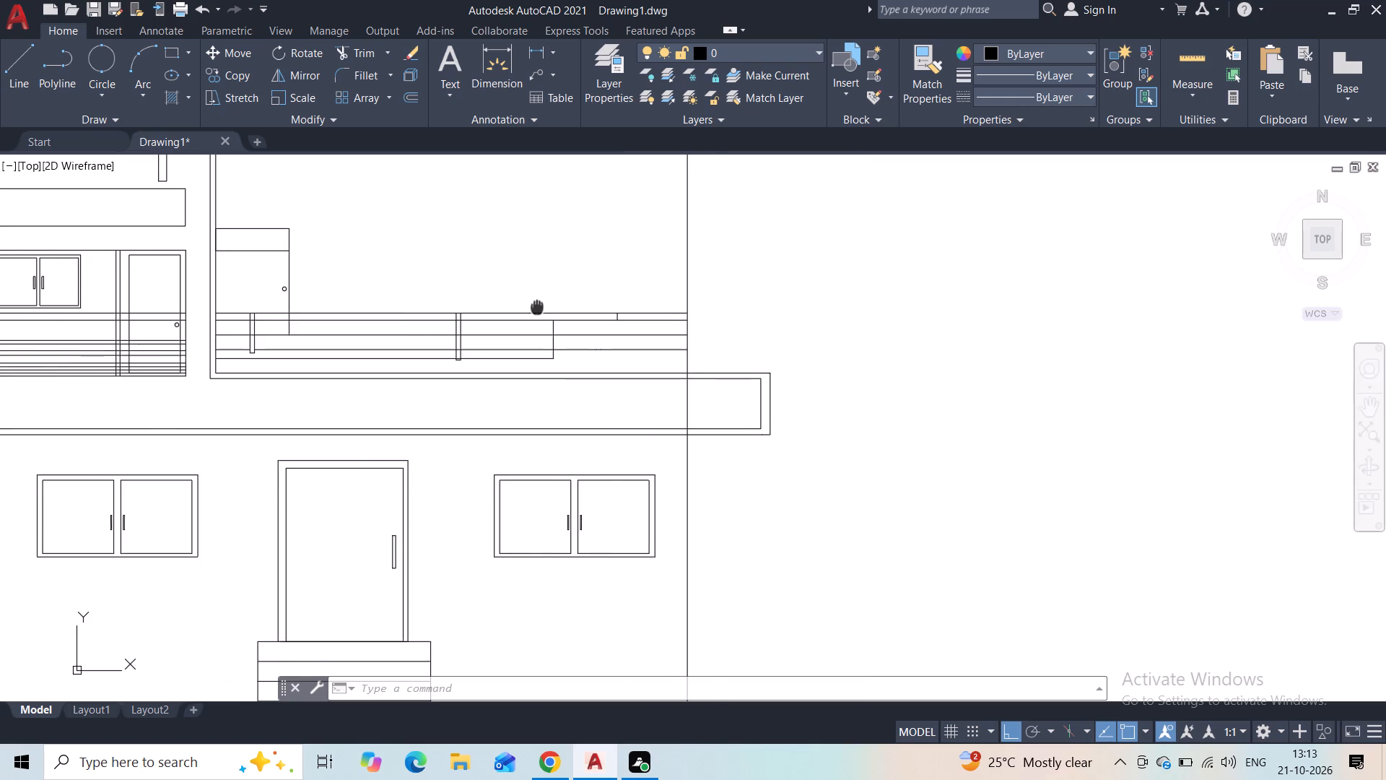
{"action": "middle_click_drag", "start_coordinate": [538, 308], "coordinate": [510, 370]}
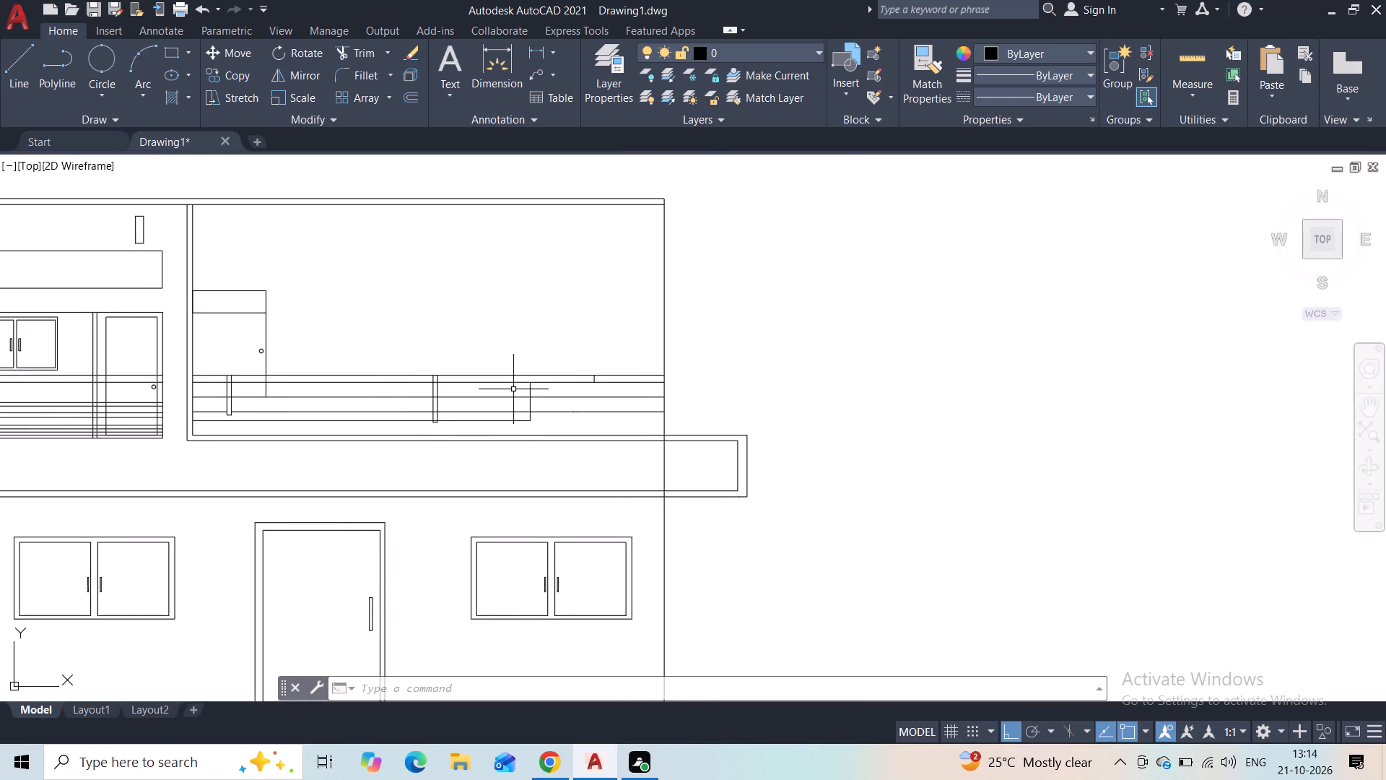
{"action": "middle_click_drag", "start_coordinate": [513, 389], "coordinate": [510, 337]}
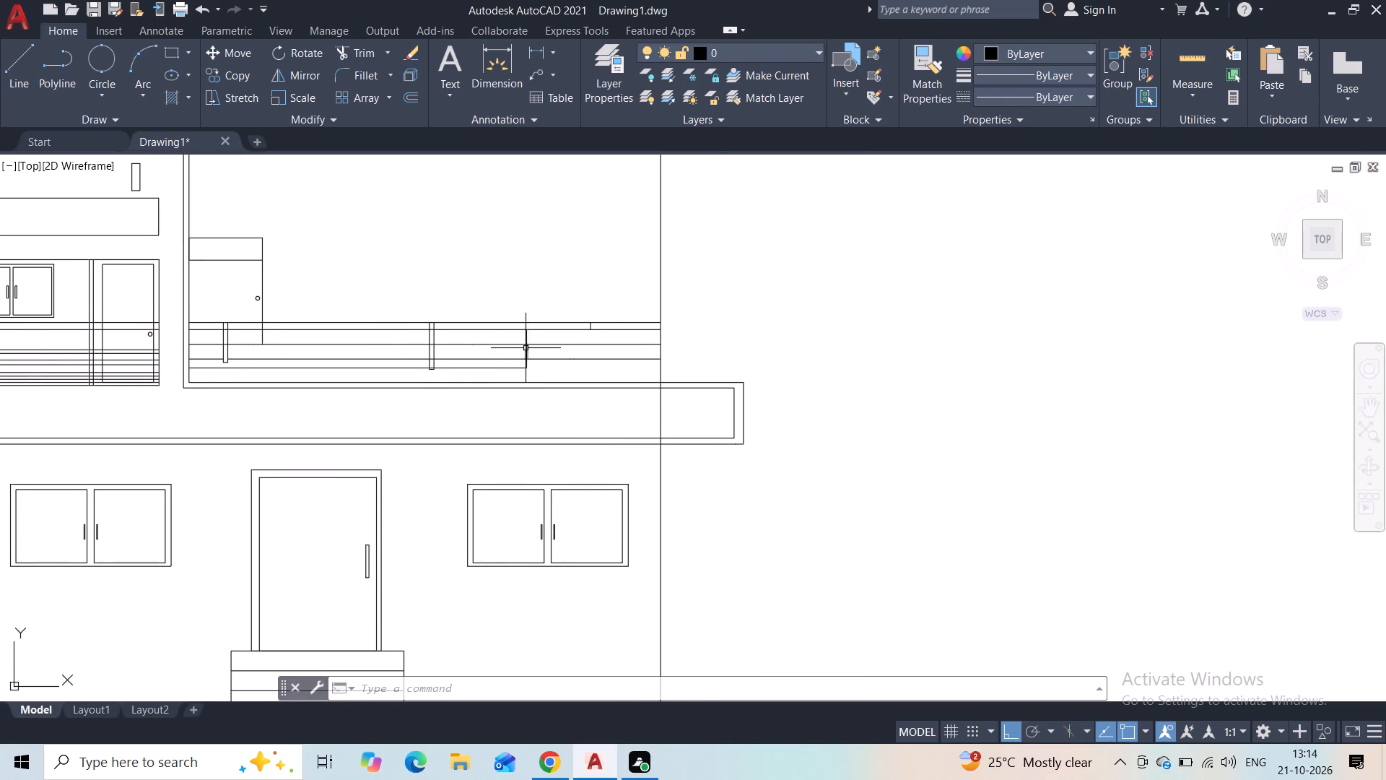
Draw a short vertical line from the top of the railing's end line at the second rail up to the top rail.
{"action": "scroll", "coordinate": [529, 348], "scroll_direction": "up", "scroll_amount": 2}
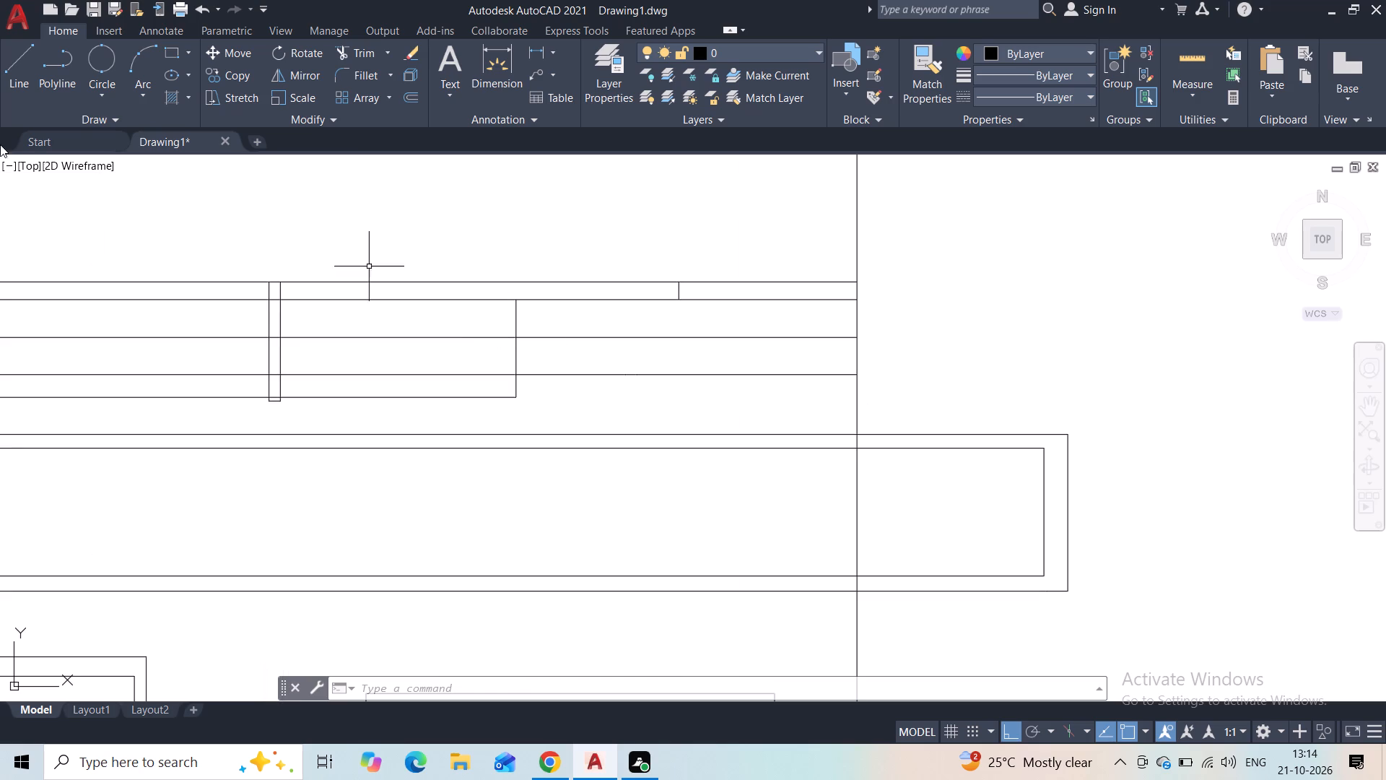
{"action": "left_click", "coordinate": [17, 71]}
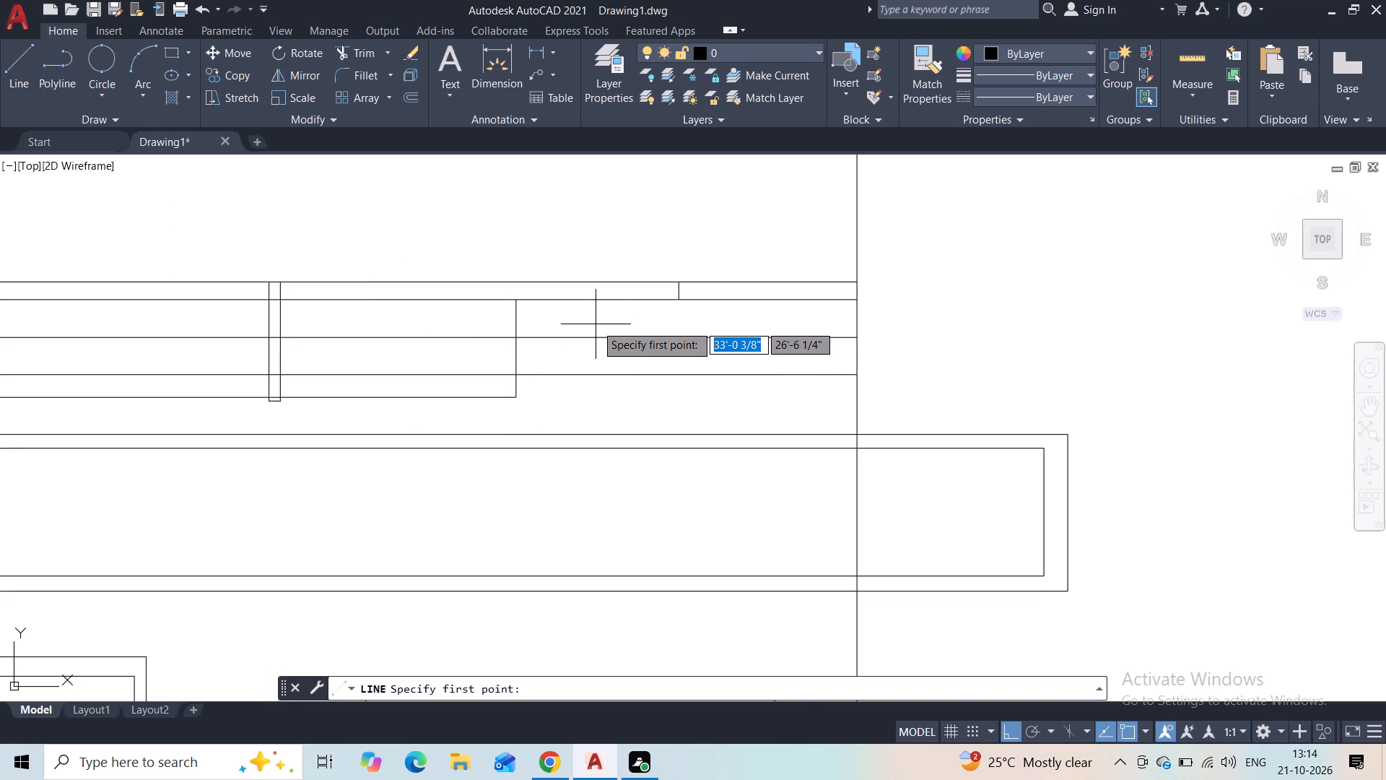
{"action": "left_click", "coordinate": [517, 301]}
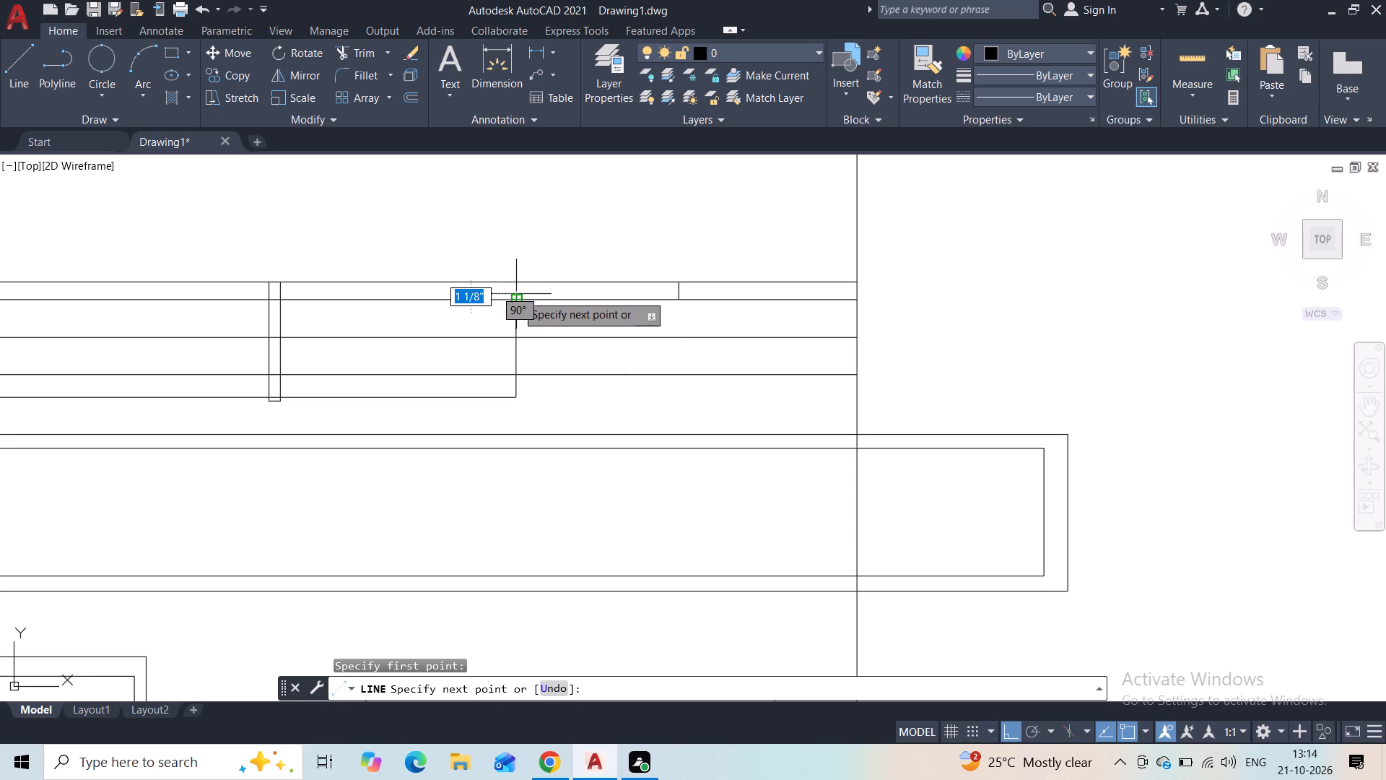
{"action": "left_click", "coordinate": [517, 286]}
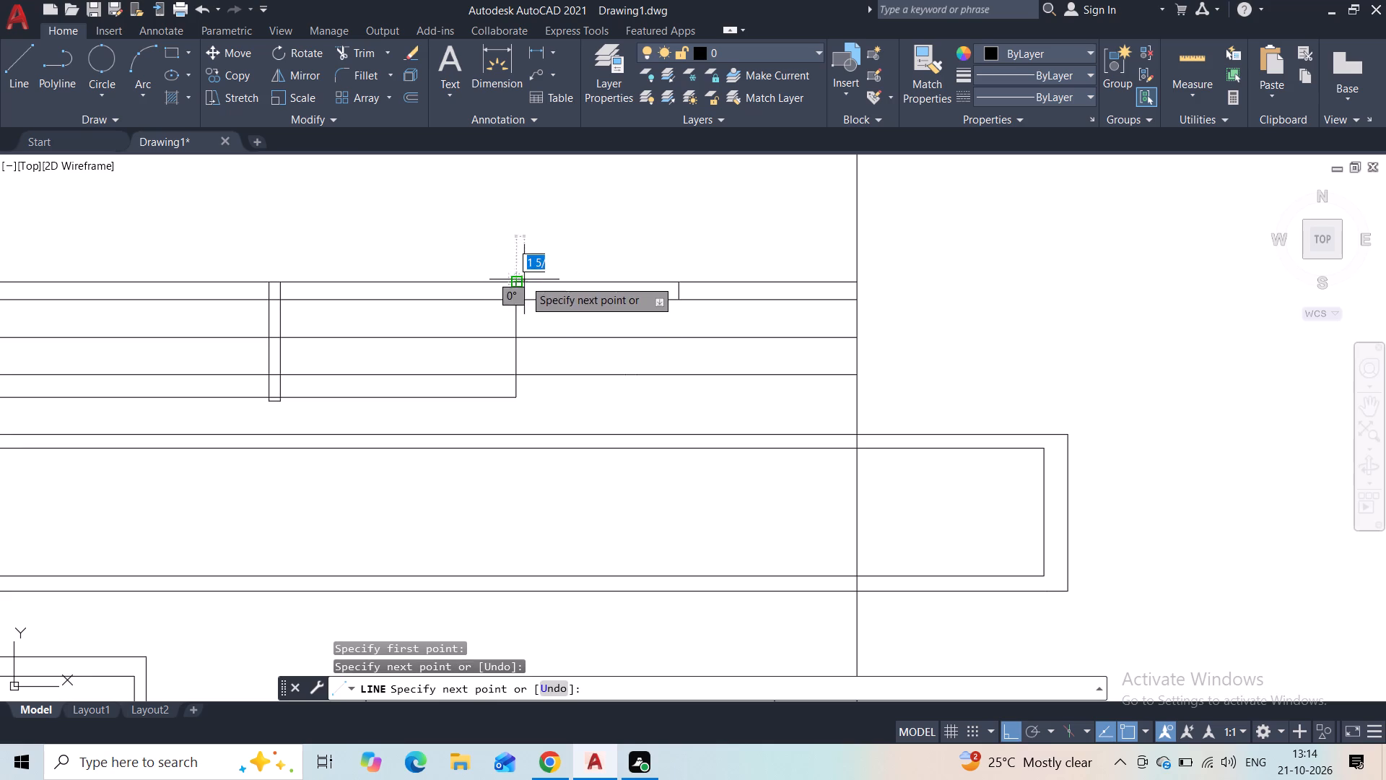
{"action": "key", "text": "Escape"}
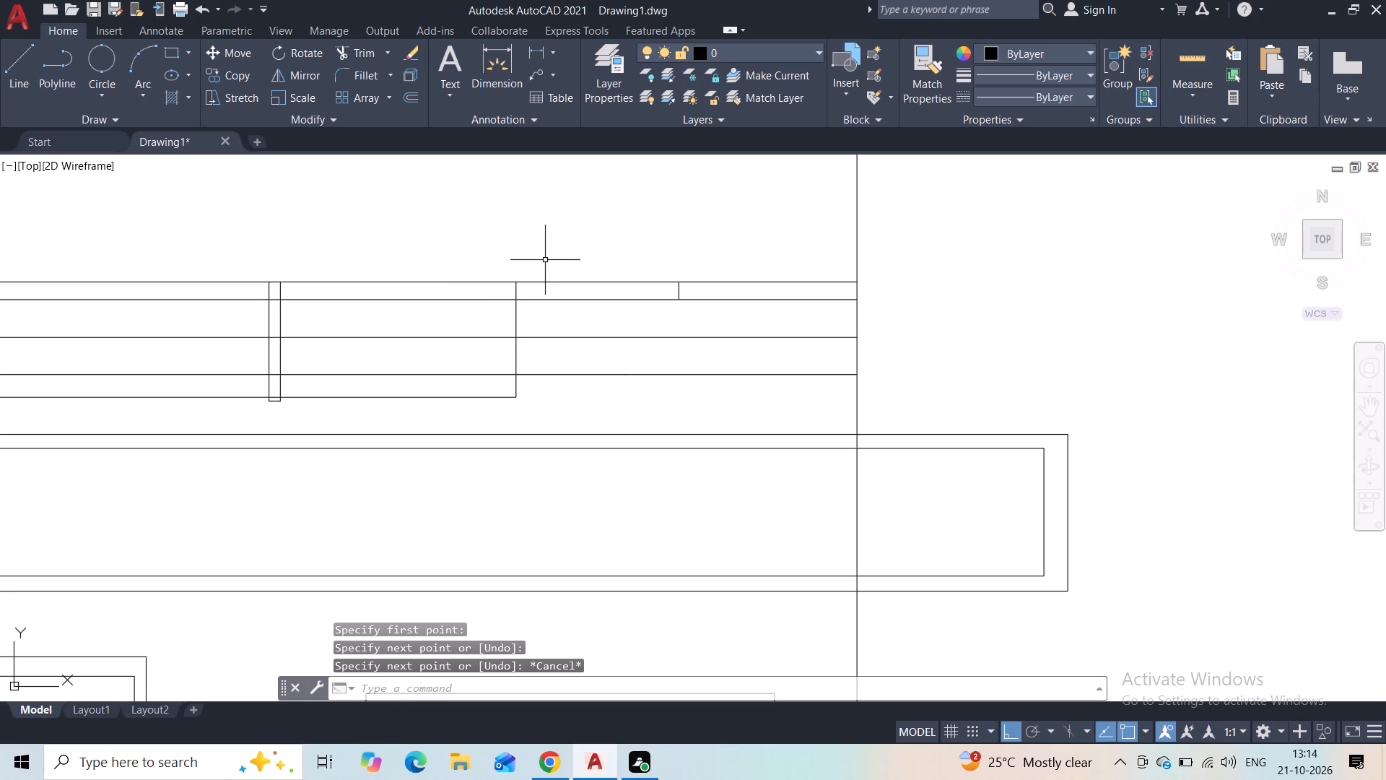
Trim away the upper four rail lines beyond the railing's new end line, along with the short vertical between the top two rails.
{"action": "left_click", "coordinate": [336, 58]}
{"action": "left_click_drag", "start_coordinate": [708, 254], "coordinate": [716, 357]}
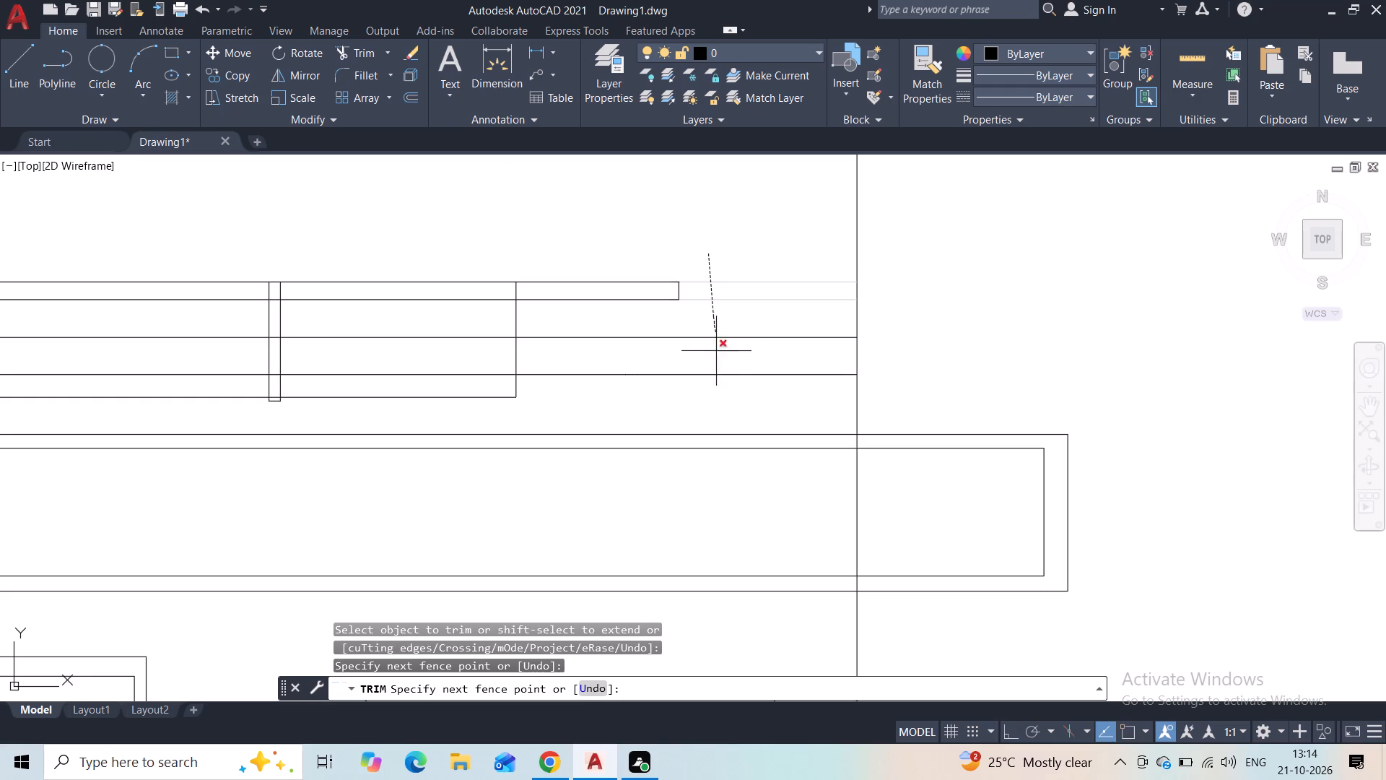
{"action": "left_click_drag", "start_coordinate": [716, 357], "coordinate": [688, 299]}
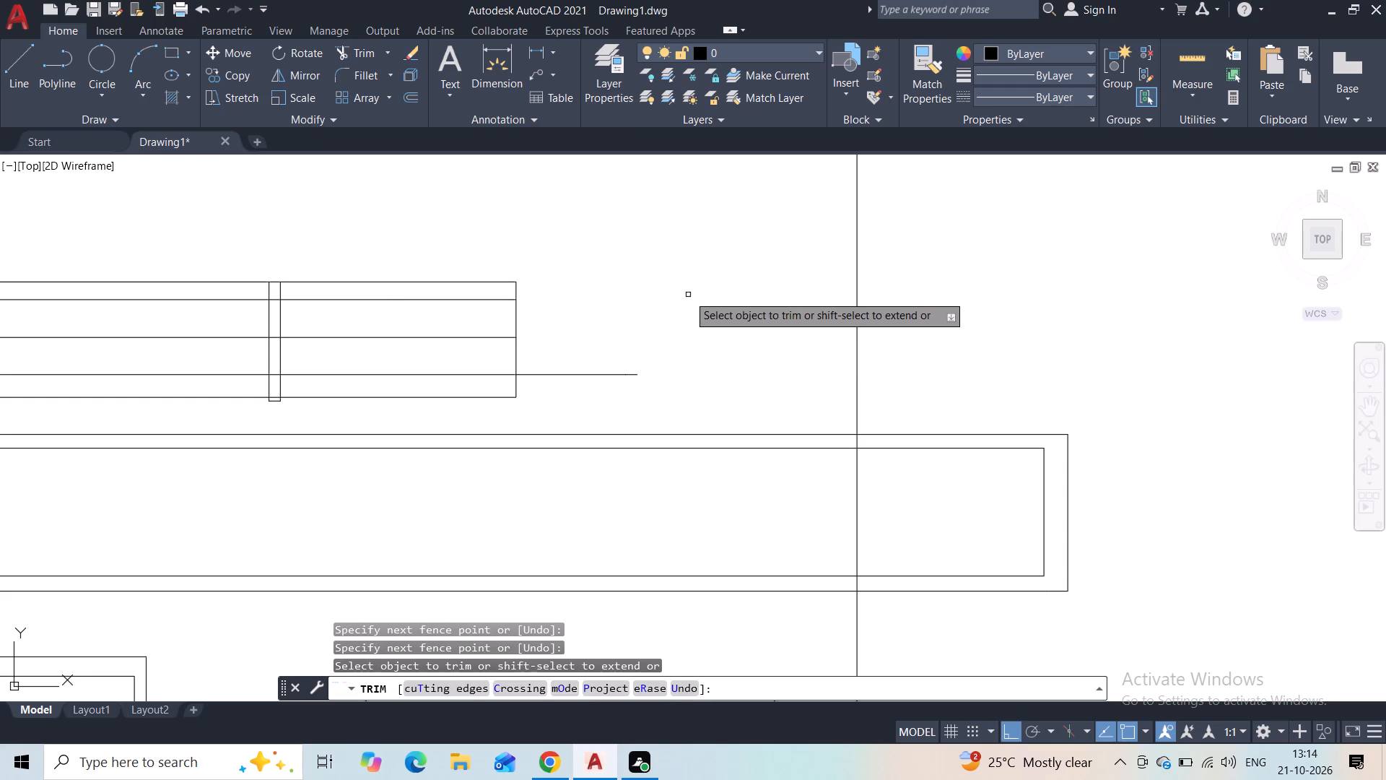
{"action": "key", "text": "Escape"}
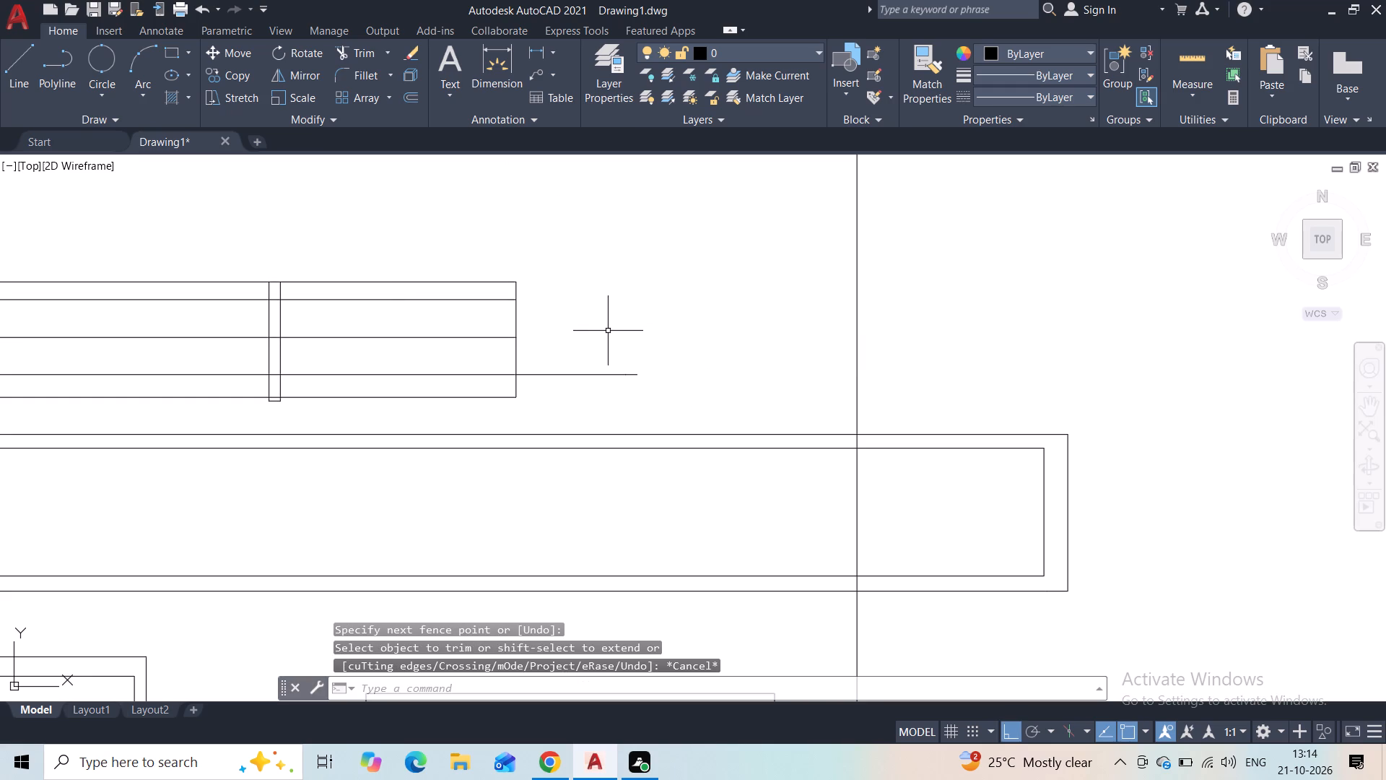
{"action": "key", "text": "space"}
{"action": "left_click_drag", "start_coordinate": [607, 331], "coordinate": [592, 402]}
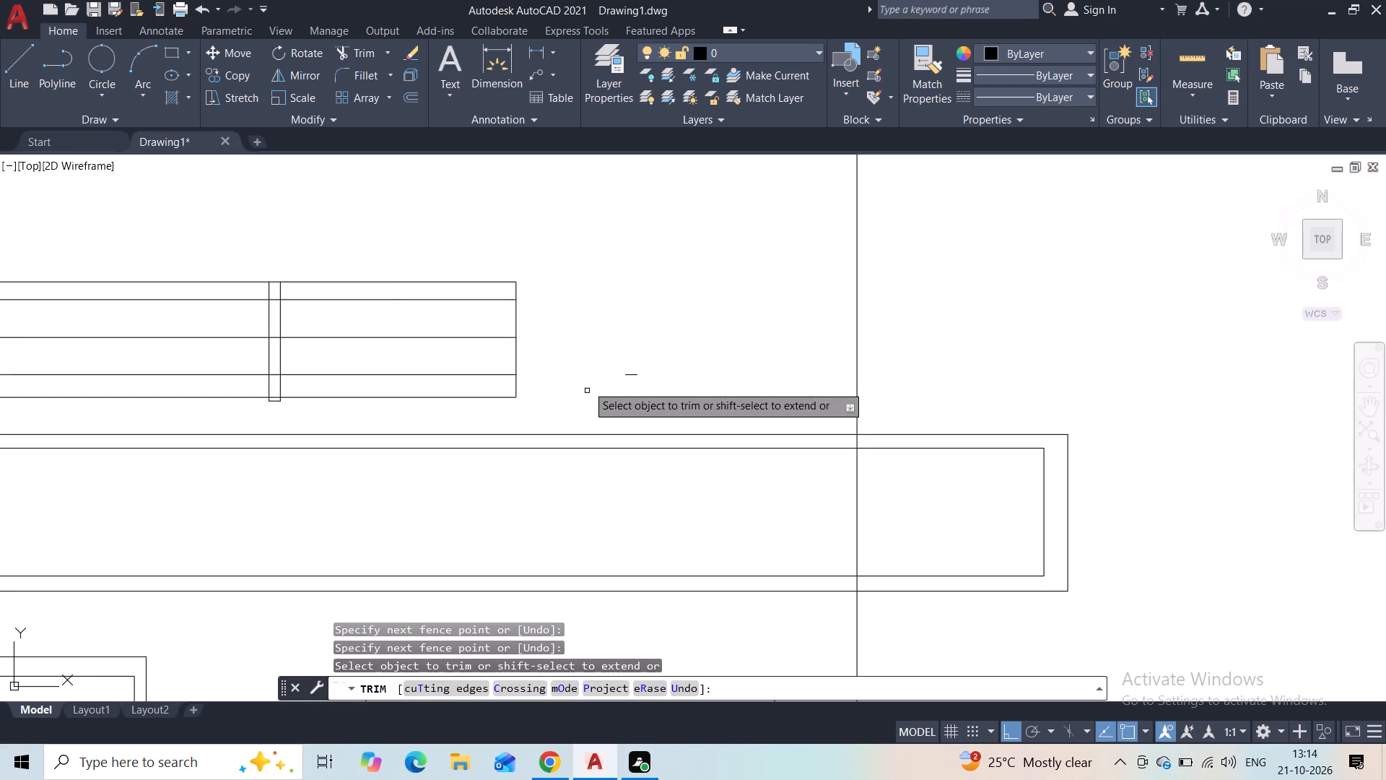
{"action": "scroll", "coordinate": [623, 365], "scroll_direction": "up", "scroll_amount": 2}
{"action": "left_click_drag", "start_coordinate": [632, 360], "coordinate": [632, 394]}
{"action": "key", "text": "Escape"}
{"action": "scroll", "coordinate": [622, 381], "scroll_direction": "down", "scroll_amount": 2}
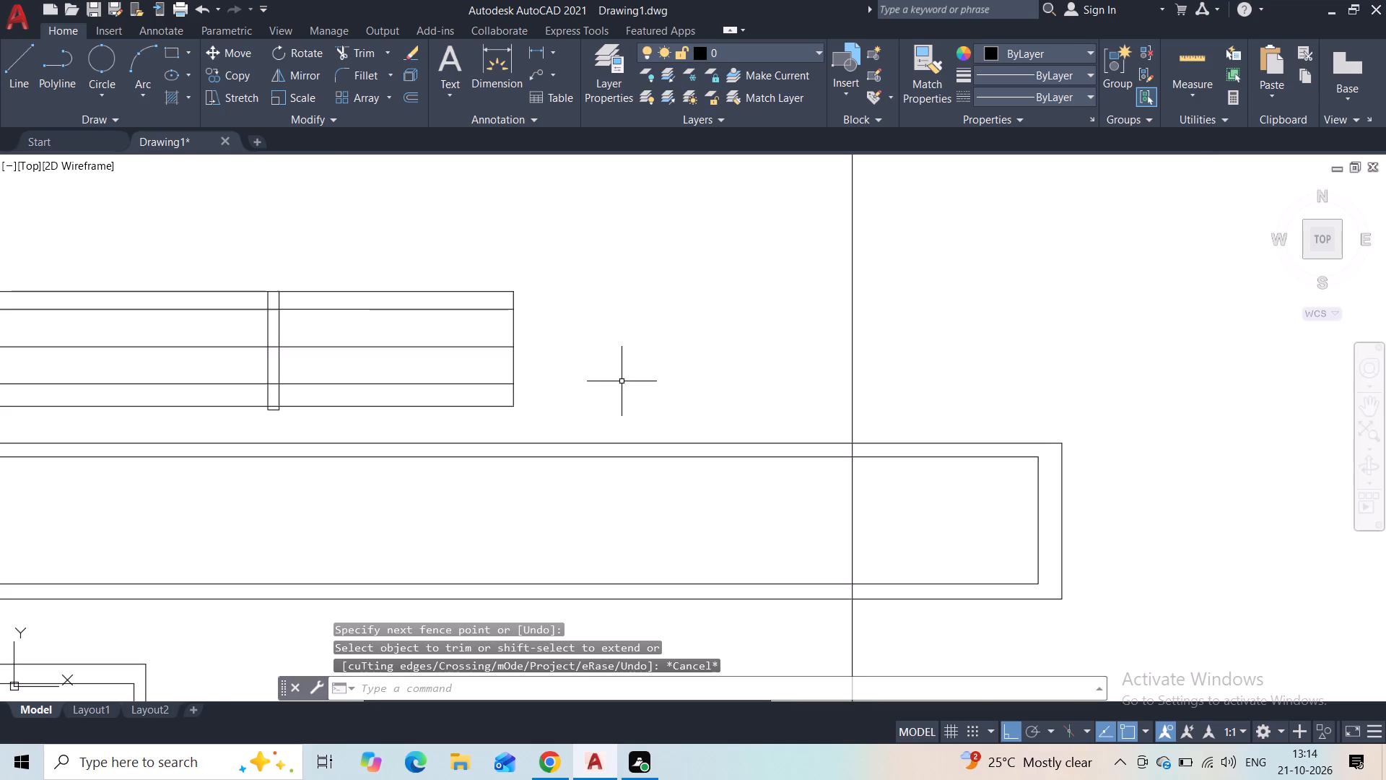
Examine the terrace railing's trimmed end and posts, close up and against the whole elevation.
{"action": "scroll", "coordinate": [577, 338], "scroll_direction": "down", "scroll_amount": 1}
{"action": "middle_click_drag", "start_coordinate": [560, 349], "coordinate": [672, 329]}
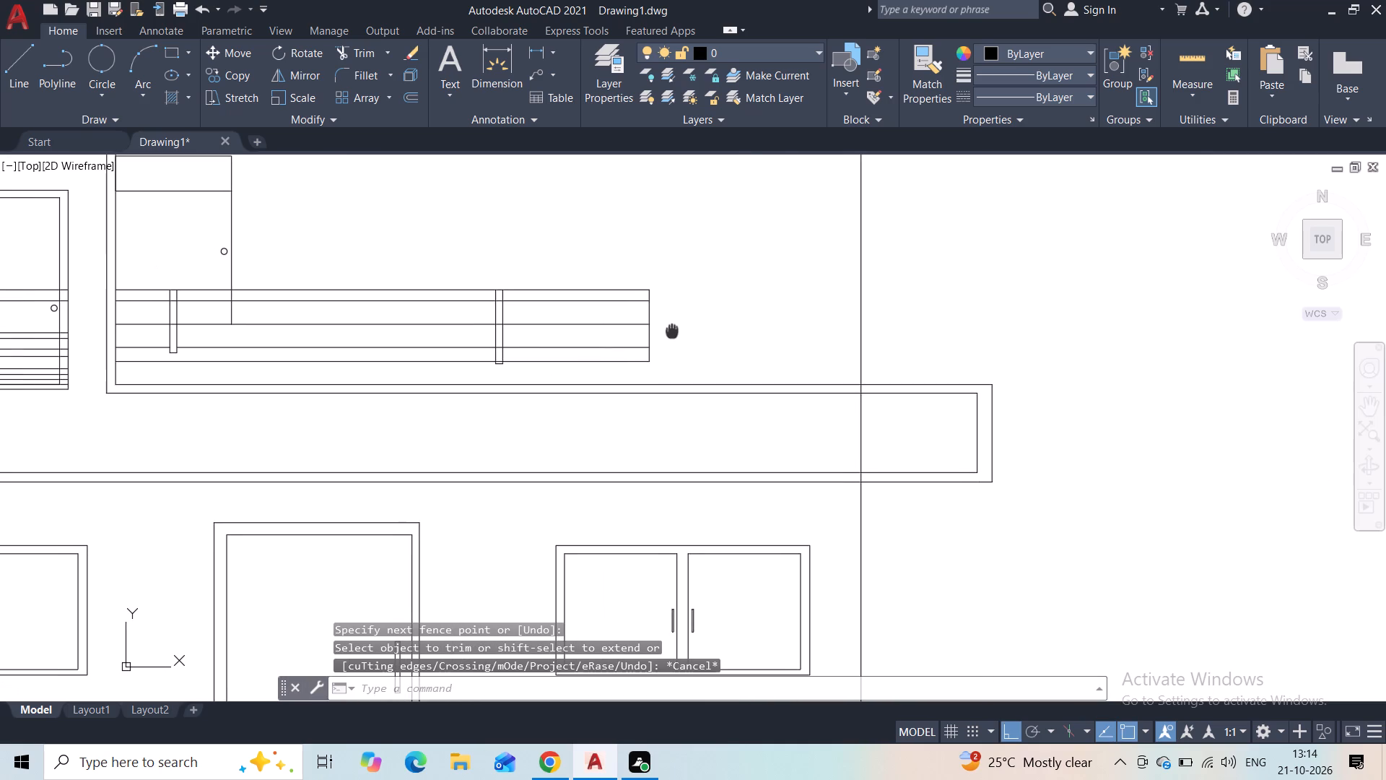
{"action": "middle_click_drag", "start_coordinate": [672, 329], "coordinate": [676, 329]}
{"action": "scroll", "coordinate": [505, 360], "scroll_direction": "up", "scroll_amount": 1}
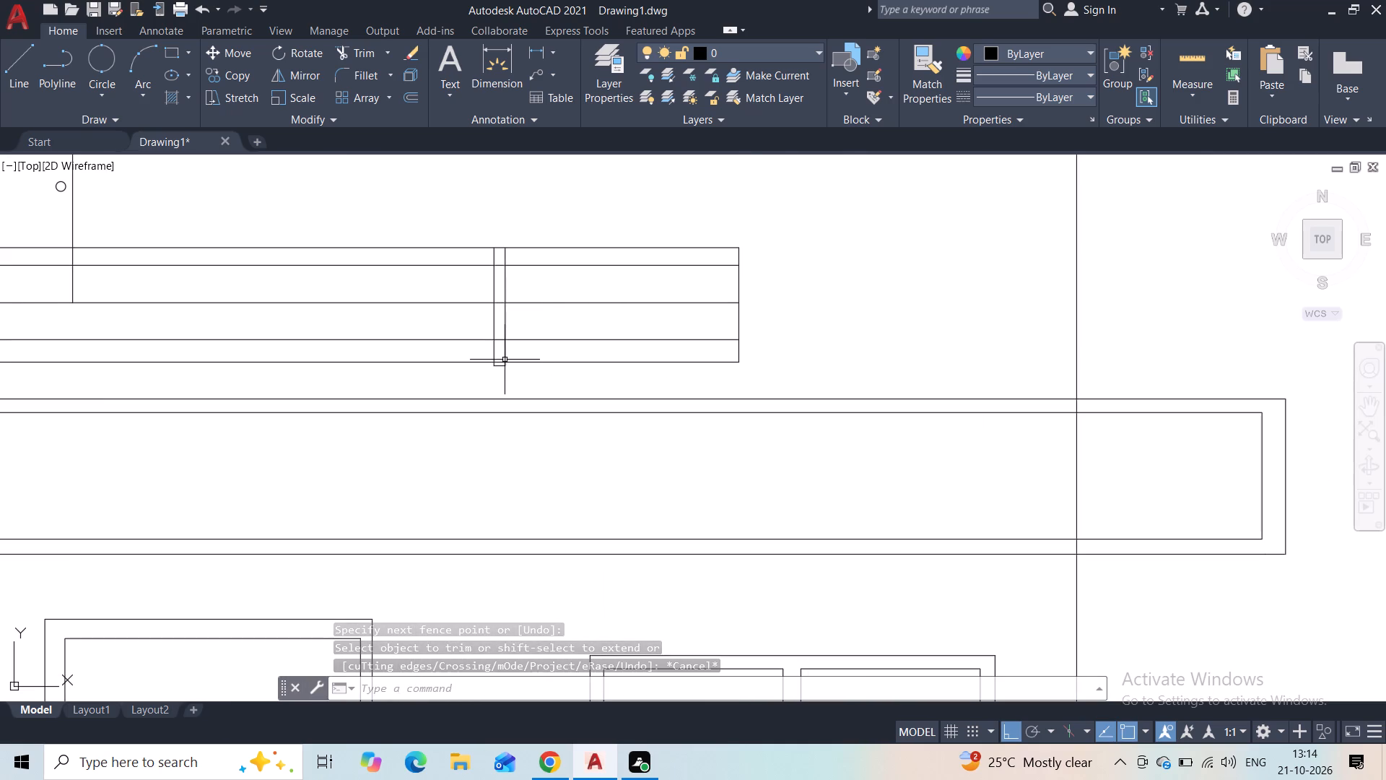
{"action": "scroll", "coordinate": [527, 277], "scroll_direction": "down", "scroll_amount": 1}
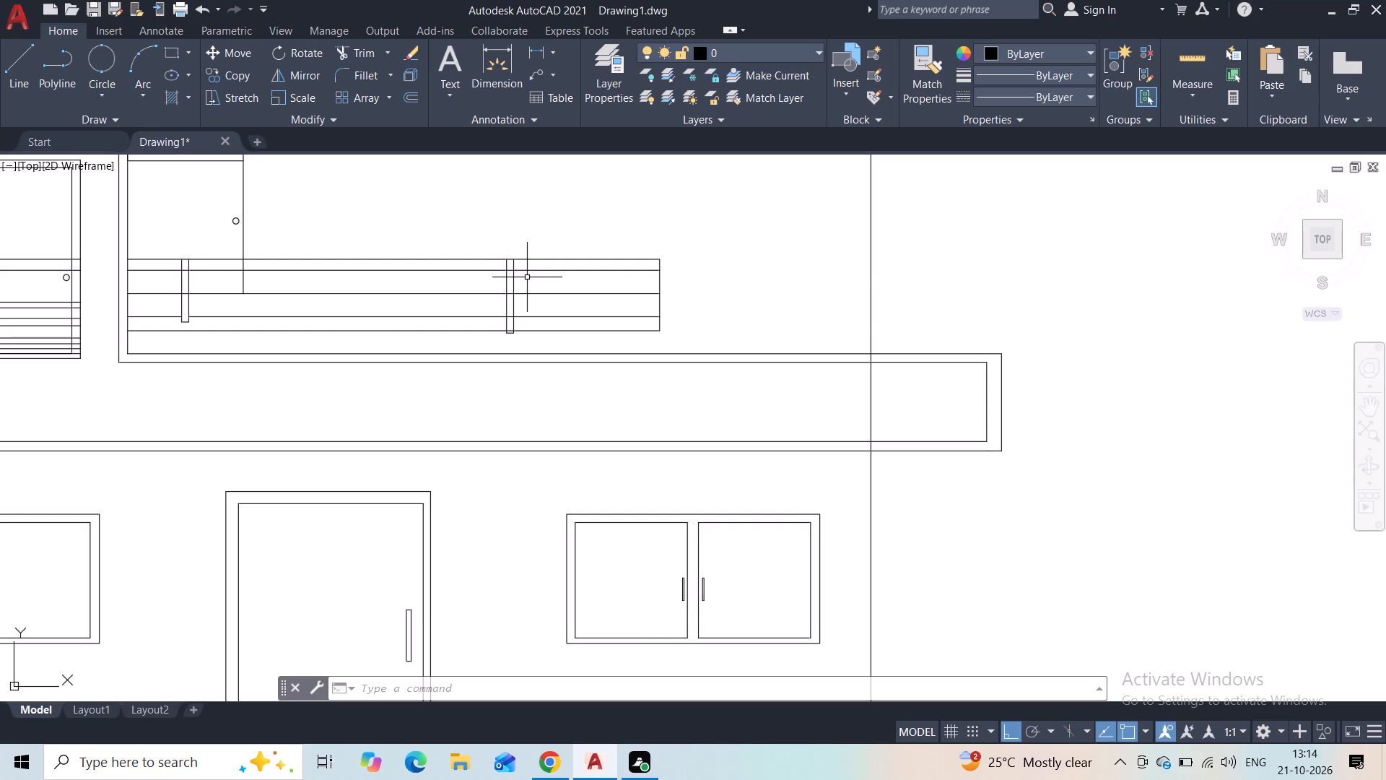
{"action": "middle_click_drag", "start_coordinate": [510, 231], "coordinate": [499, 331]}
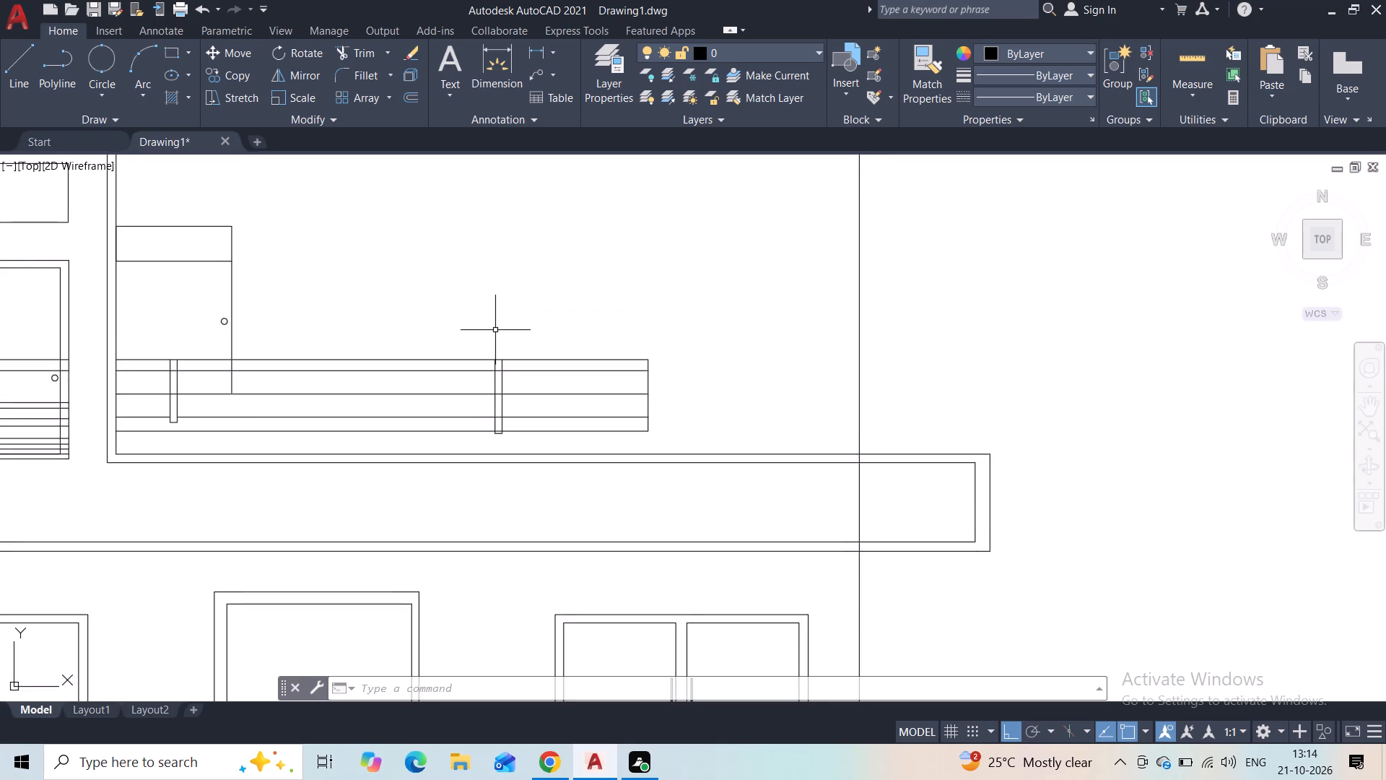
{"action": "scroll", "coordinate": [495, 330], "scroll_direction": "down", "scroll_amount": 1}
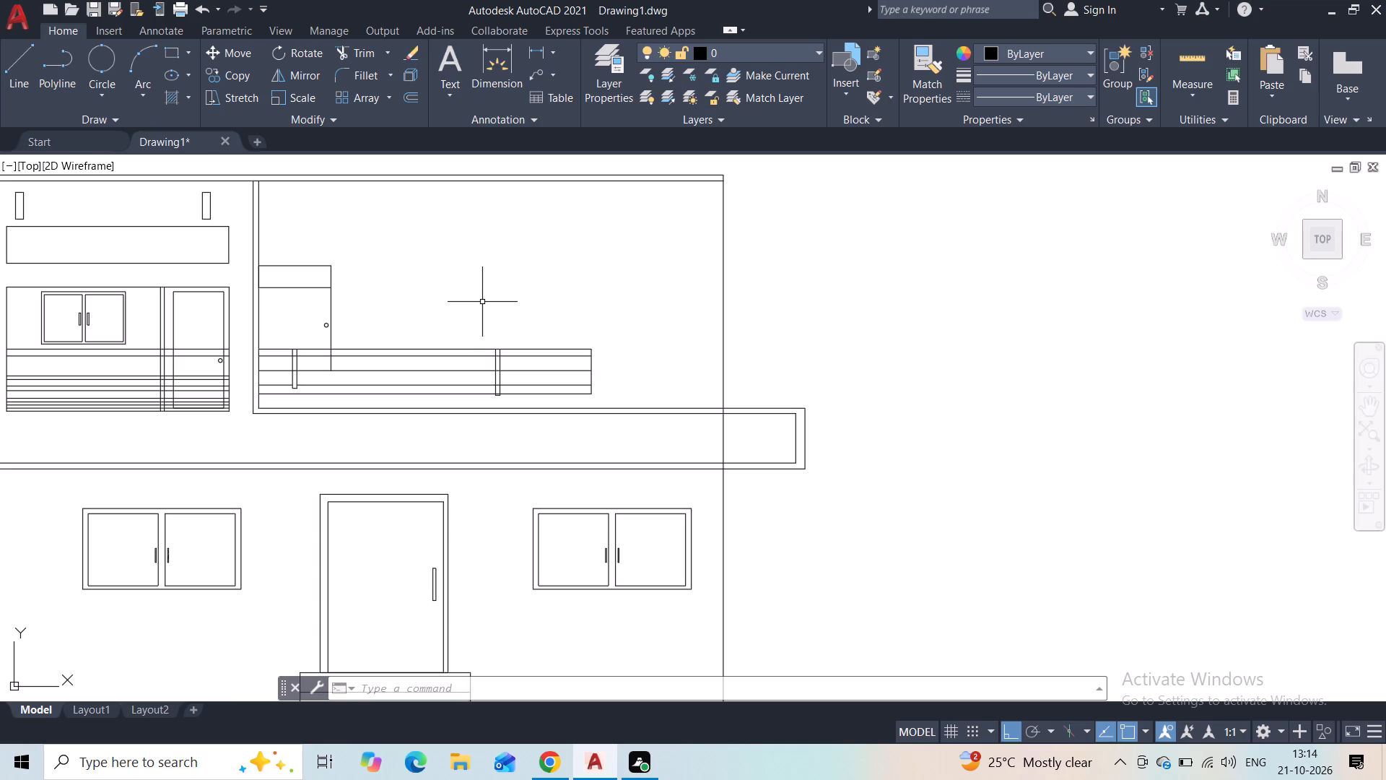
{"action": "scroll", "coordinate": [441, 322], "scroll_direction": "down", "scroll_amount": 1}
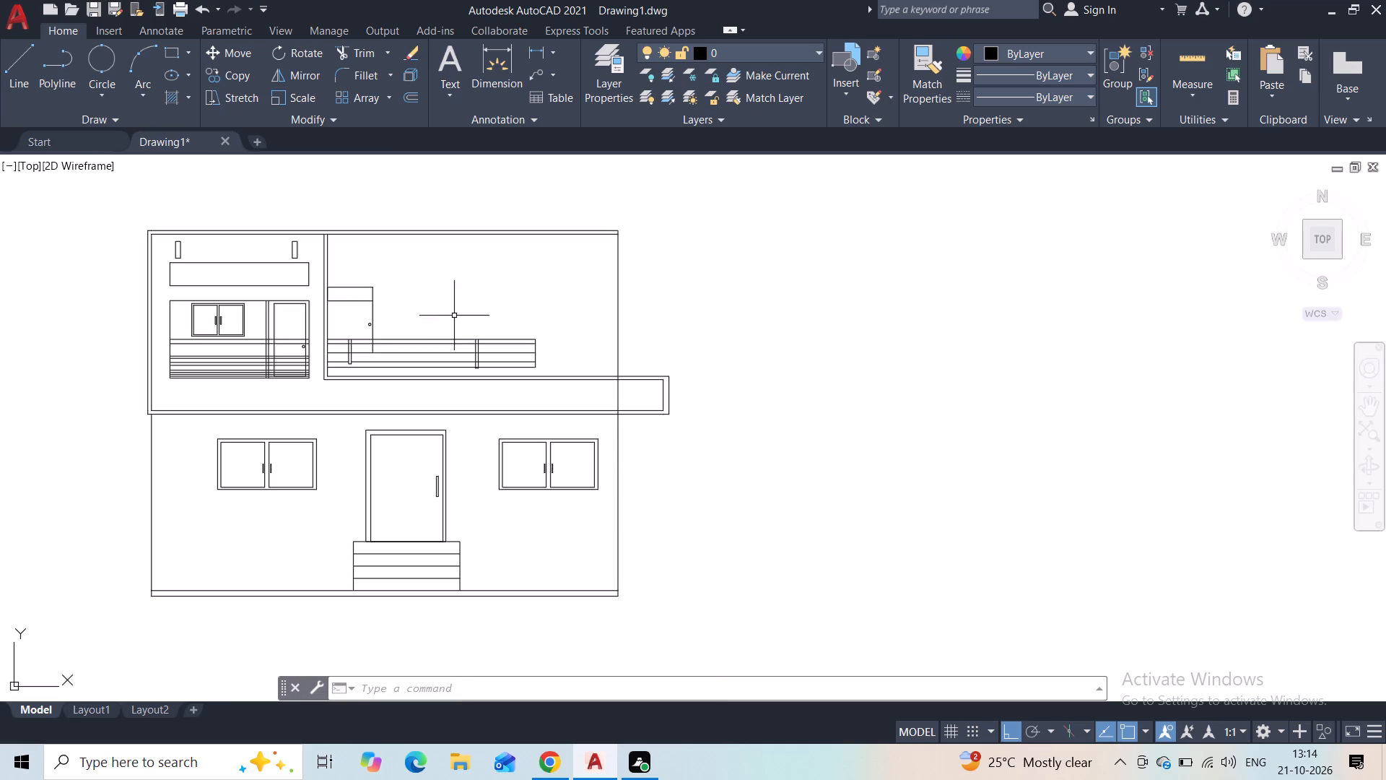
With Ortho on, draw a line from the building's top edge about 4'-2 1/2" up and about 7'-11 5/8" rightward, starting just left of the terrace's left wall.
{"action": "left_click", "coordinate": [12, 72]}
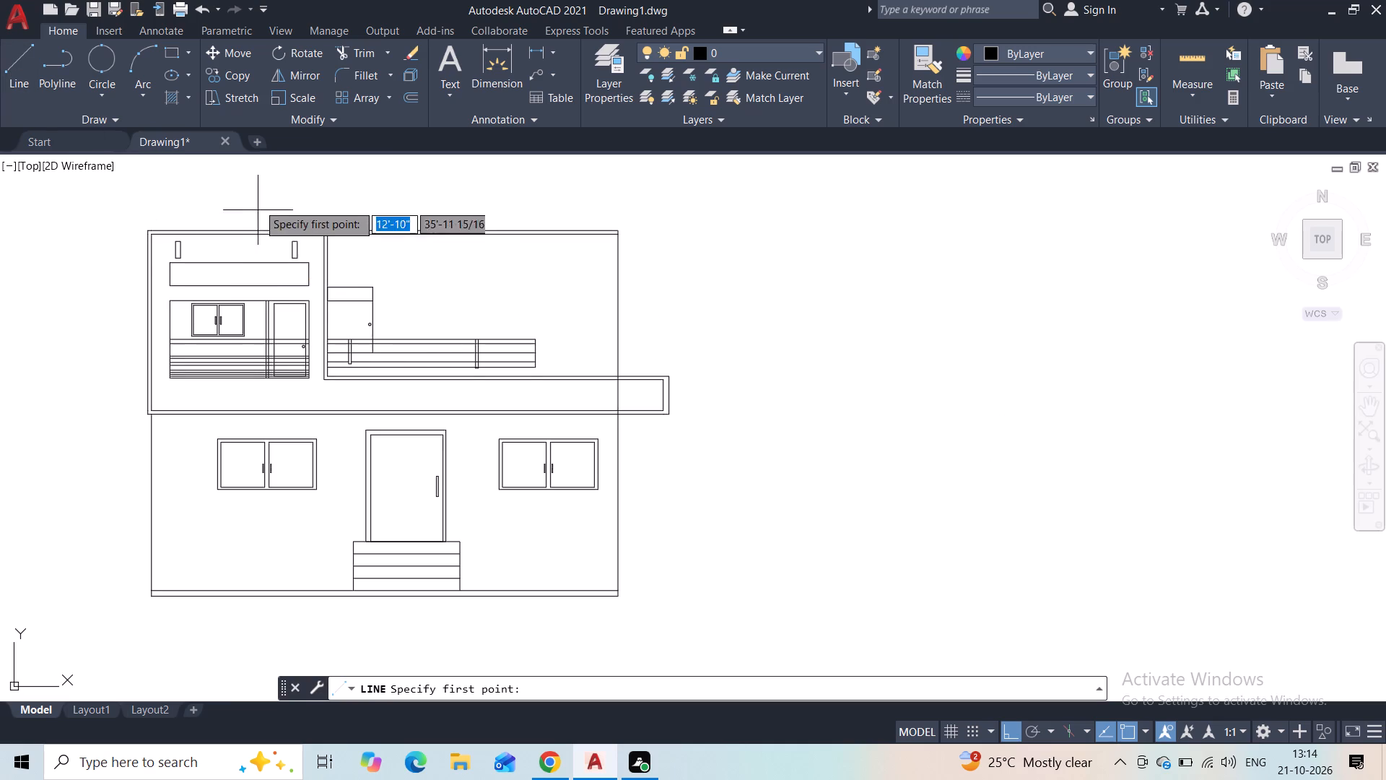
{"action": "middle_click_drag", "start_coordinate": [258, 204], "coordinate": [212, 319]}
{"action": "scroll", "coordinate": [222, 327], "scroll_direction": "up", "scroll_amount": 1}
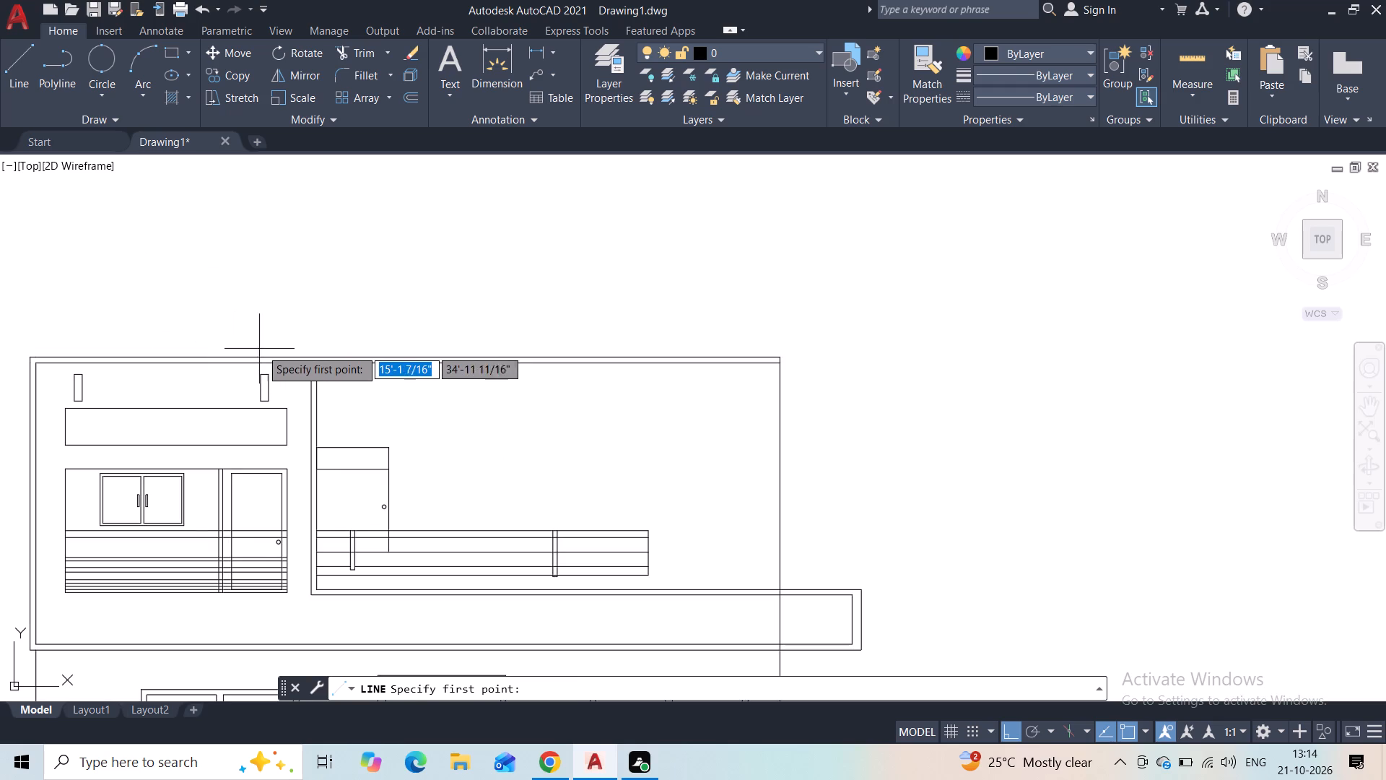
{"action": "scroll", "coordinate": [290, 324], "scroll_direction": "up", "scroll_amount": 1}
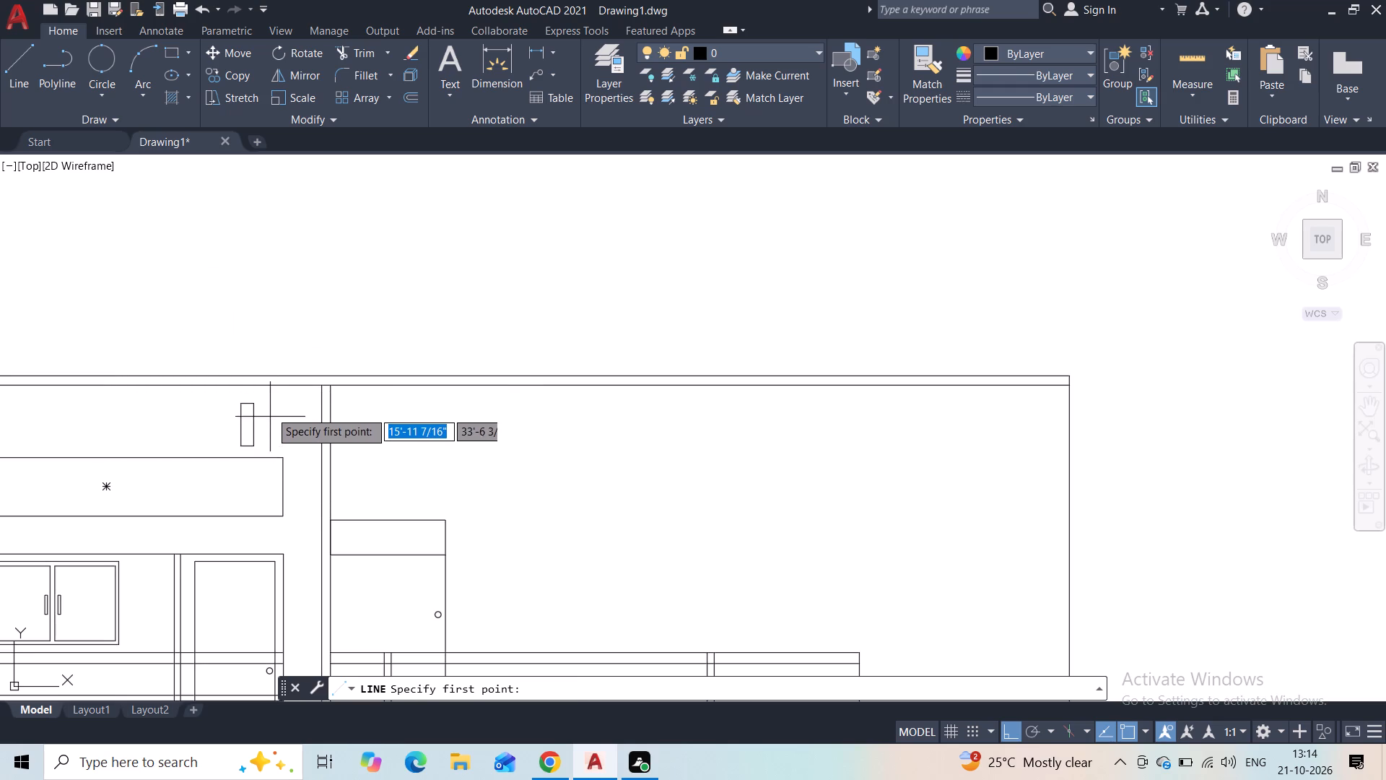
{"action": "left_click", "coordinate": [269, 373]}
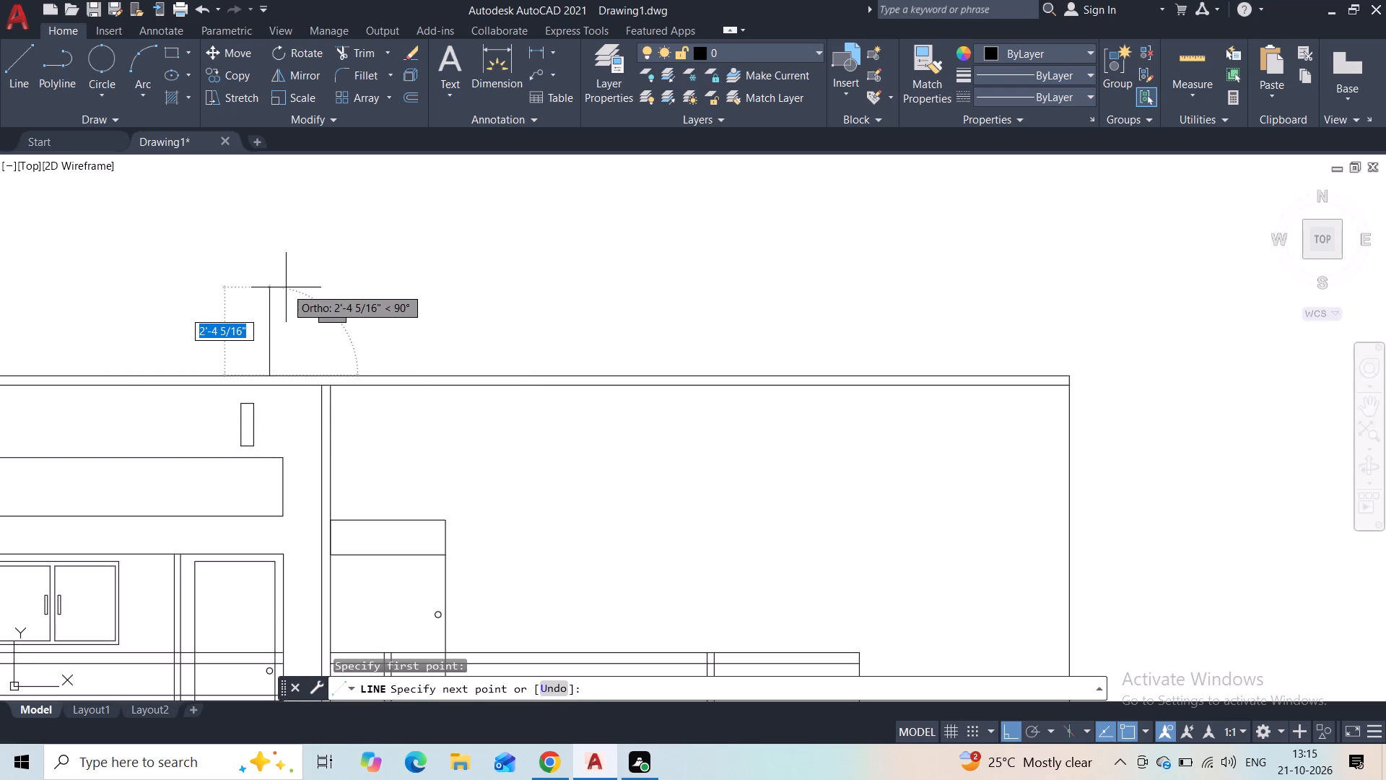
{"action": "left_click", "coordinate": [255, 218]}
{"action": "middle_click_drag", "start_coordinate": [569, 237], "coordinate": [523, 196]}
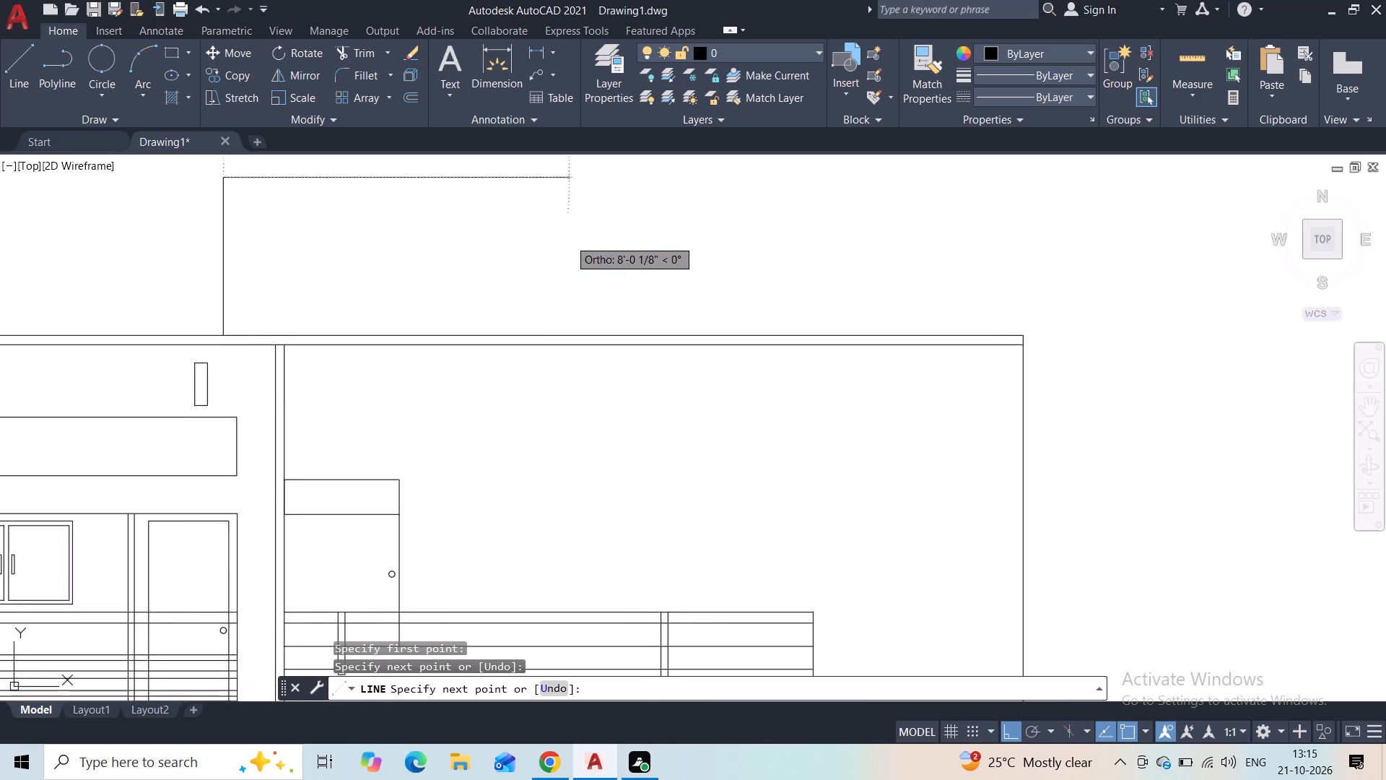
{"action": "scroll", "coordinate": [520, 217], "scroll_direction": "down", "scroll_amount": 1}
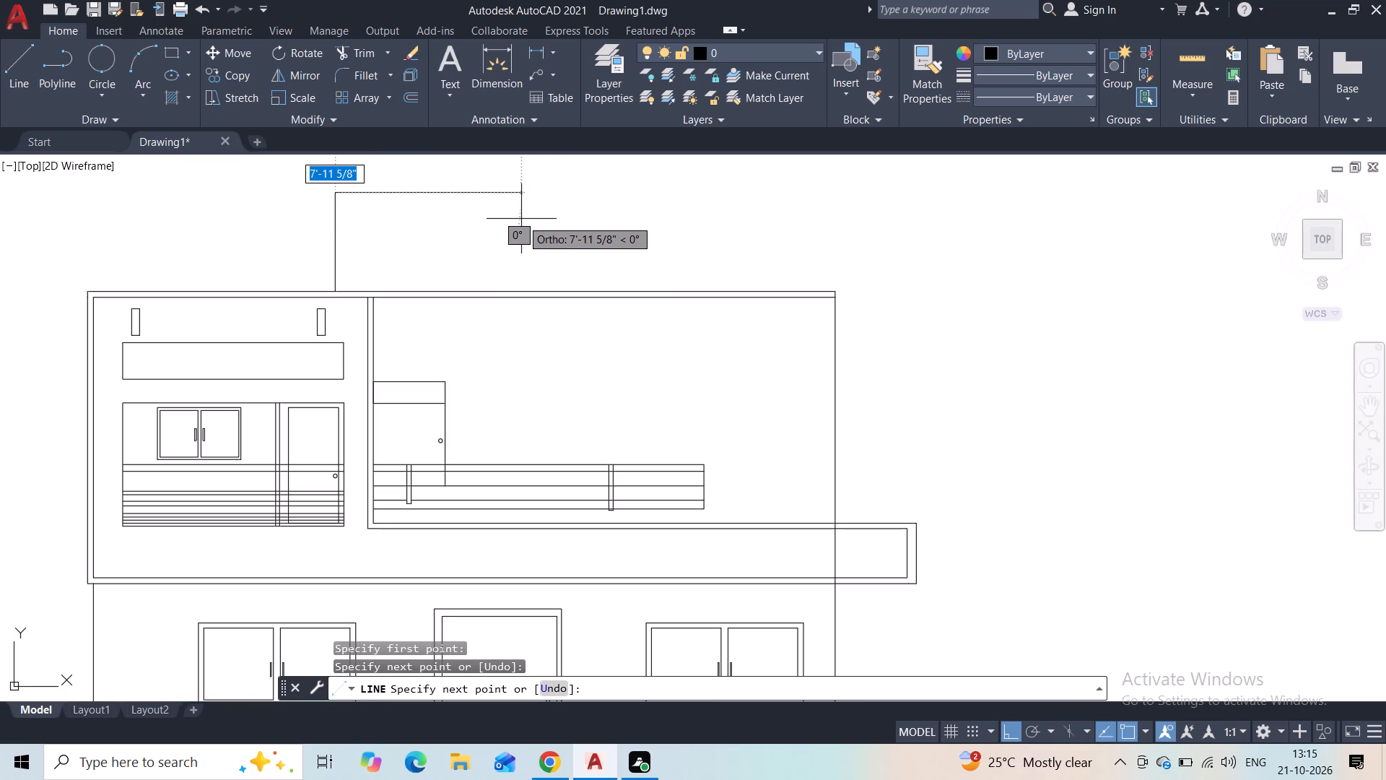
{"action": "left_click", "coordinate": [521, 219]}
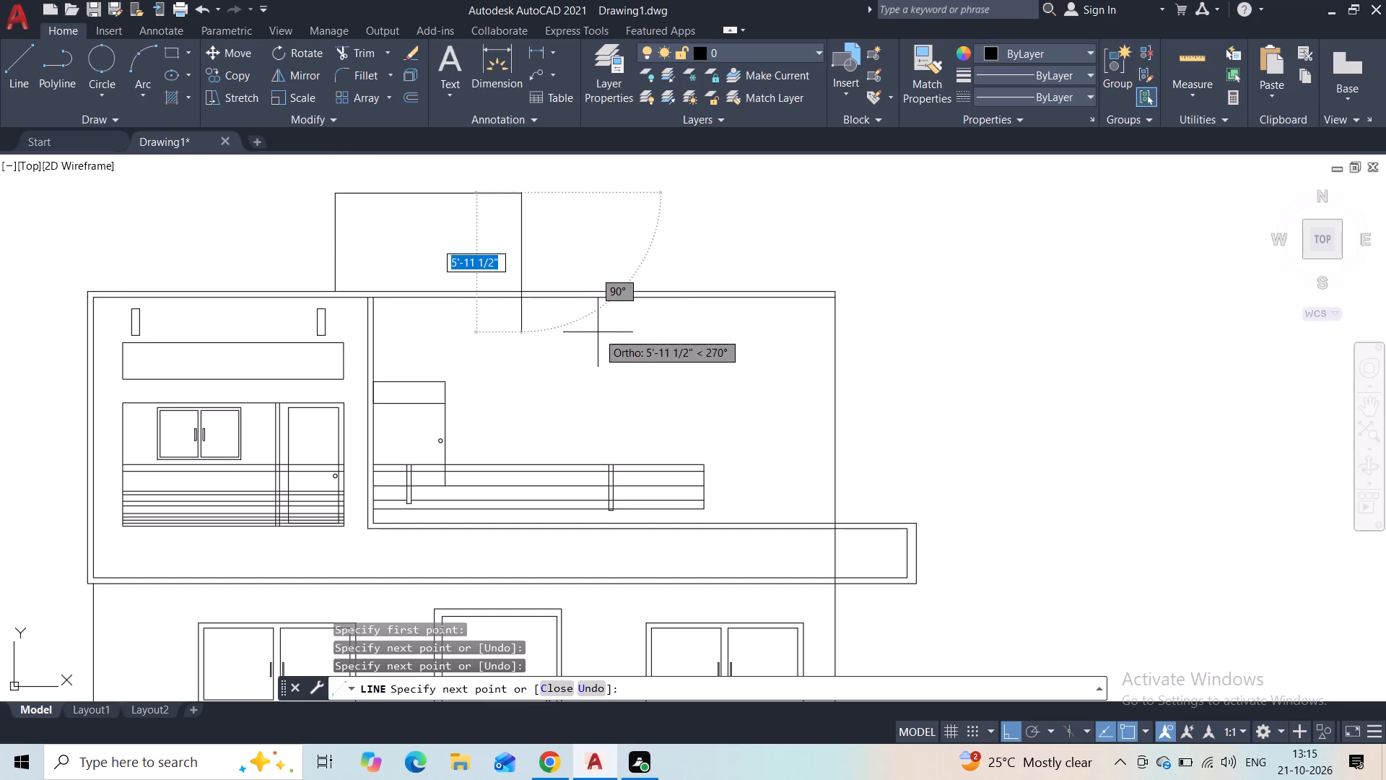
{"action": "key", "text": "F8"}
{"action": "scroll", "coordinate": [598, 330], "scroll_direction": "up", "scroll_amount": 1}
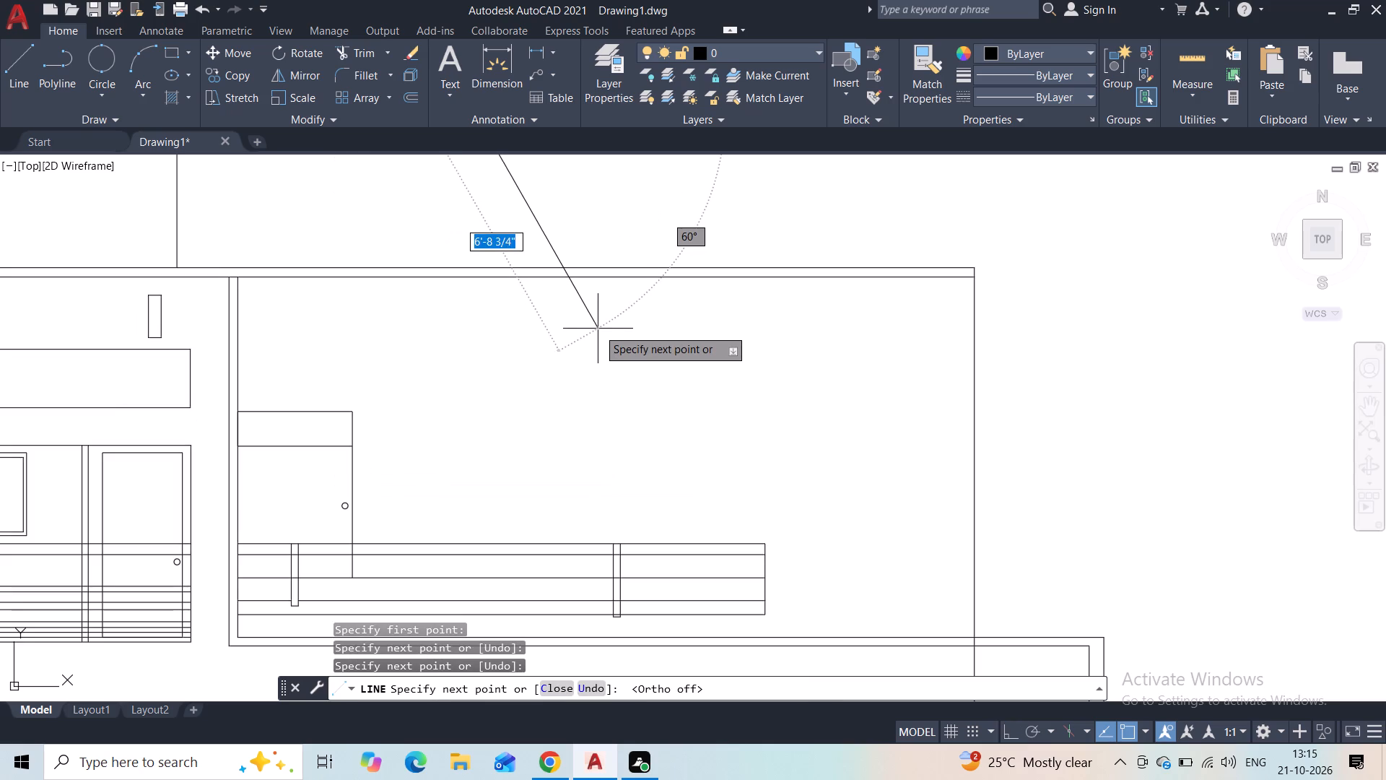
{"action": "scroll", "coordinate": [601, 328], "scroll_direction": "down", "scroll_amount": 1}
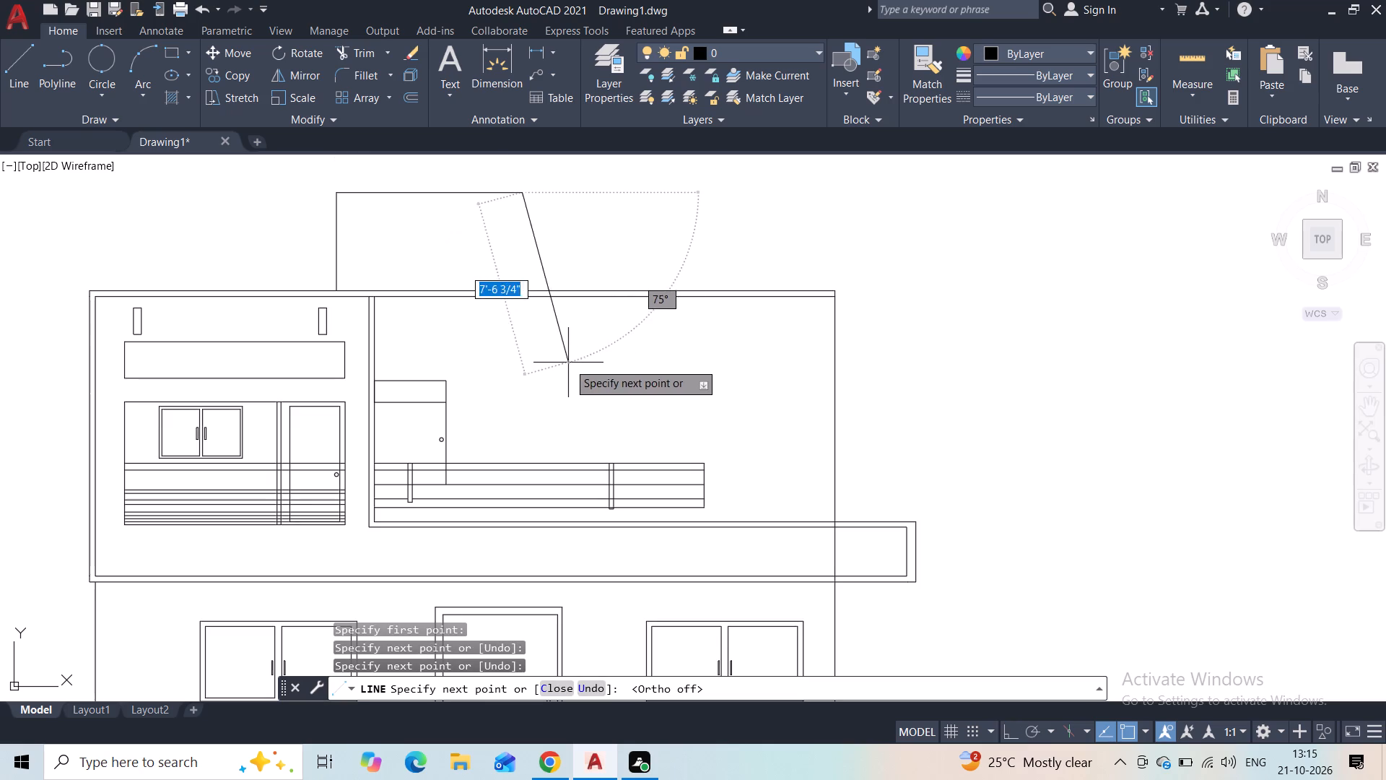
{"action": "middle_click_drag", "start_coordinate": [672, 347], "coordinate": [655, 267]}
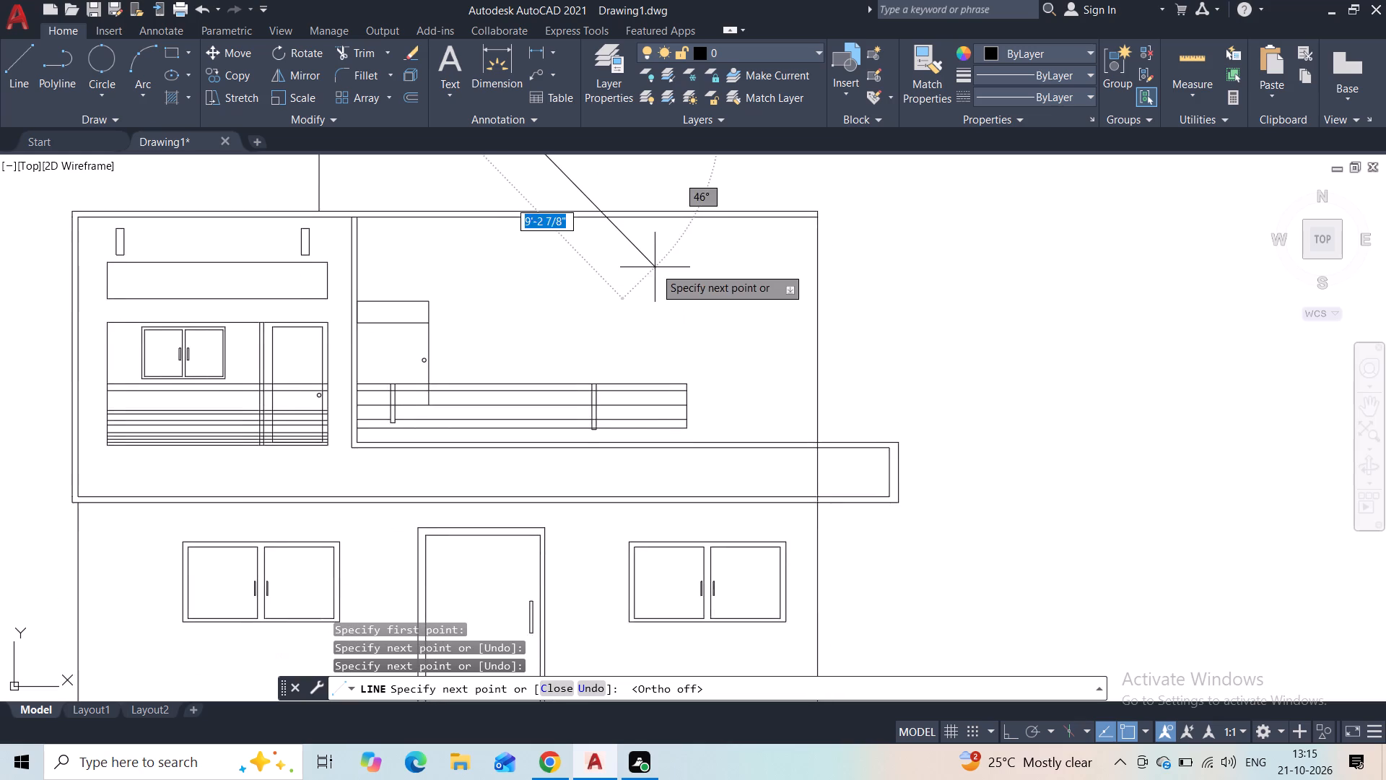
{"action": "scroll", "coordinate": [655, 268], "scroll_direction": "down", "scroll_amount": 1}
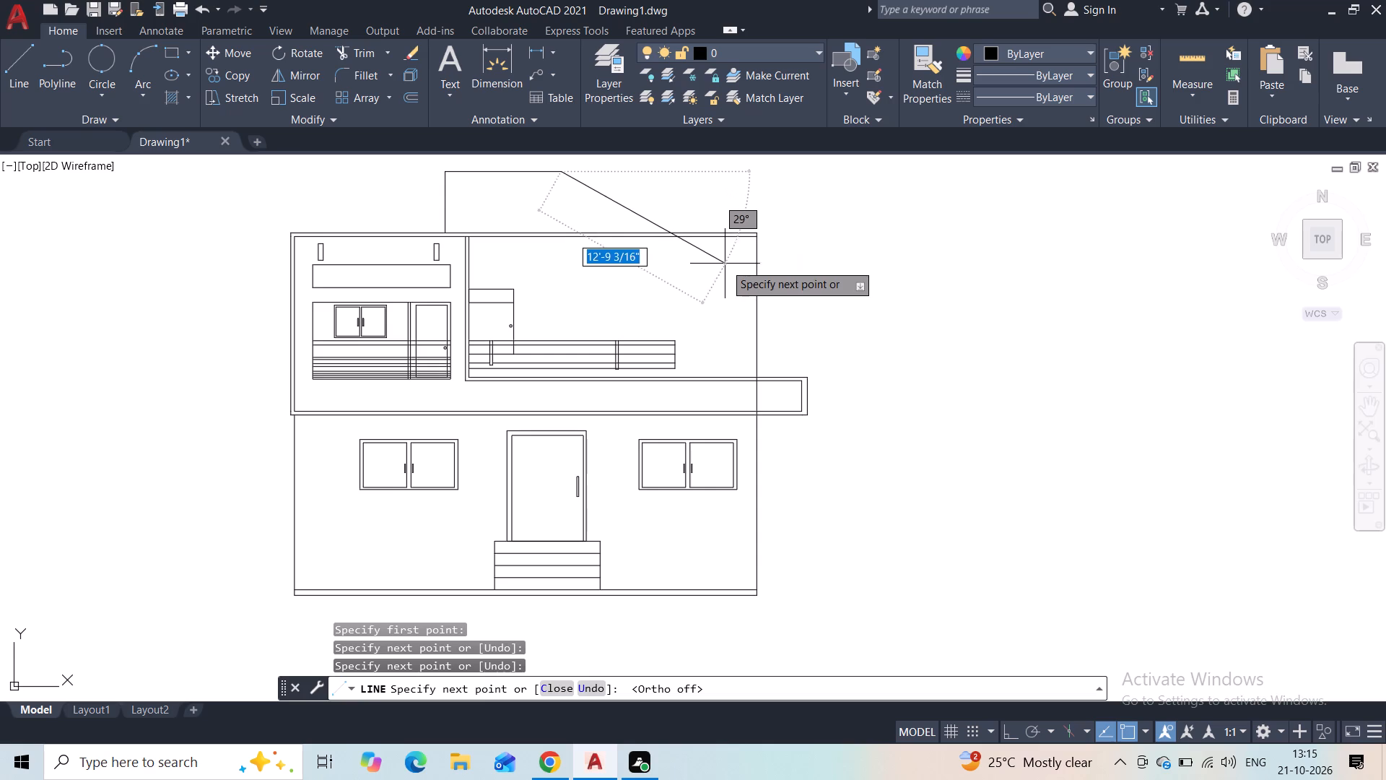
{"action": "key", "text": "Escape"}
With Ortho on, extend the new horizontal line above the roof to the right by roughly half its length.
{"action": "middle_click_drag", "start_coordinate": [475, 212], "coordinate": [440, 264]}
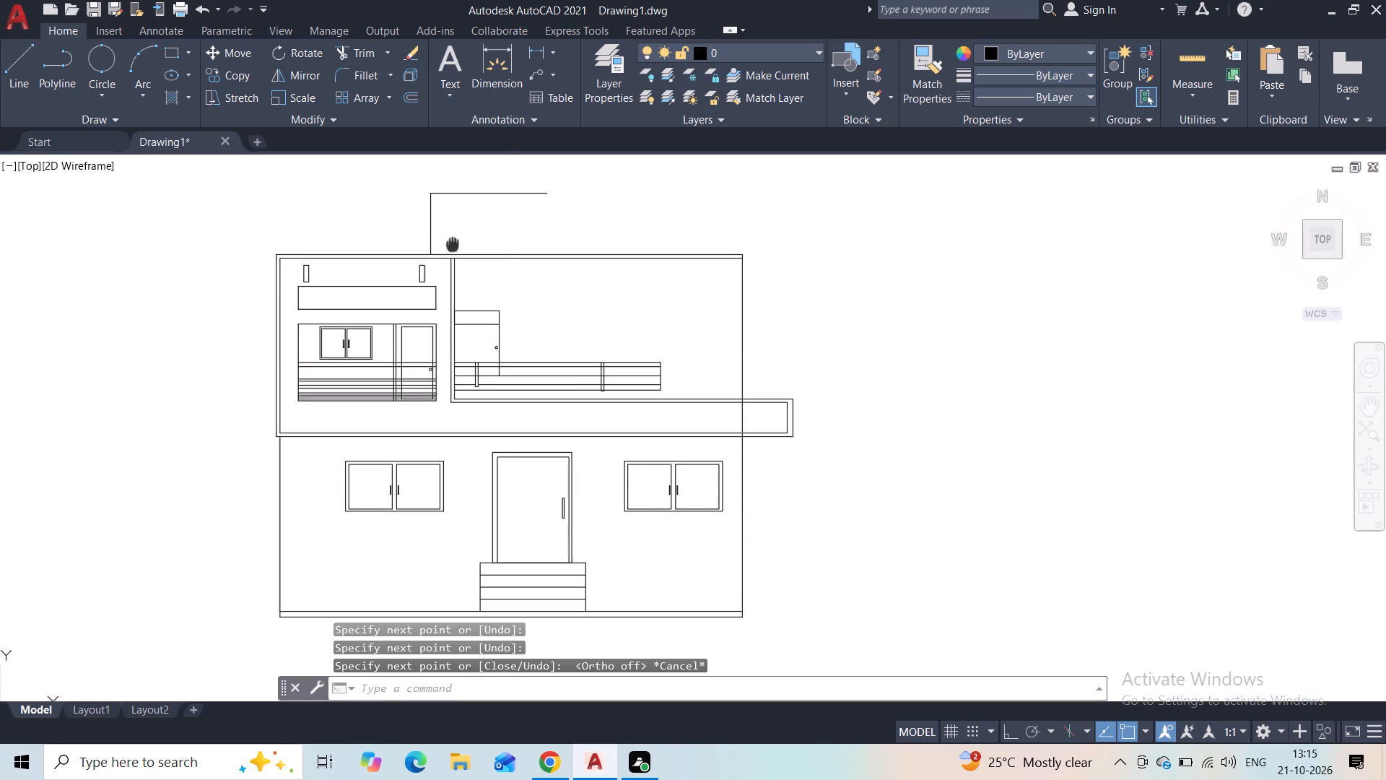
{"action": "middle_click_drag", "start_coordinate": [440, 264], "coordinate": [428, 326]}
{"action": "key", "text": "F8"}
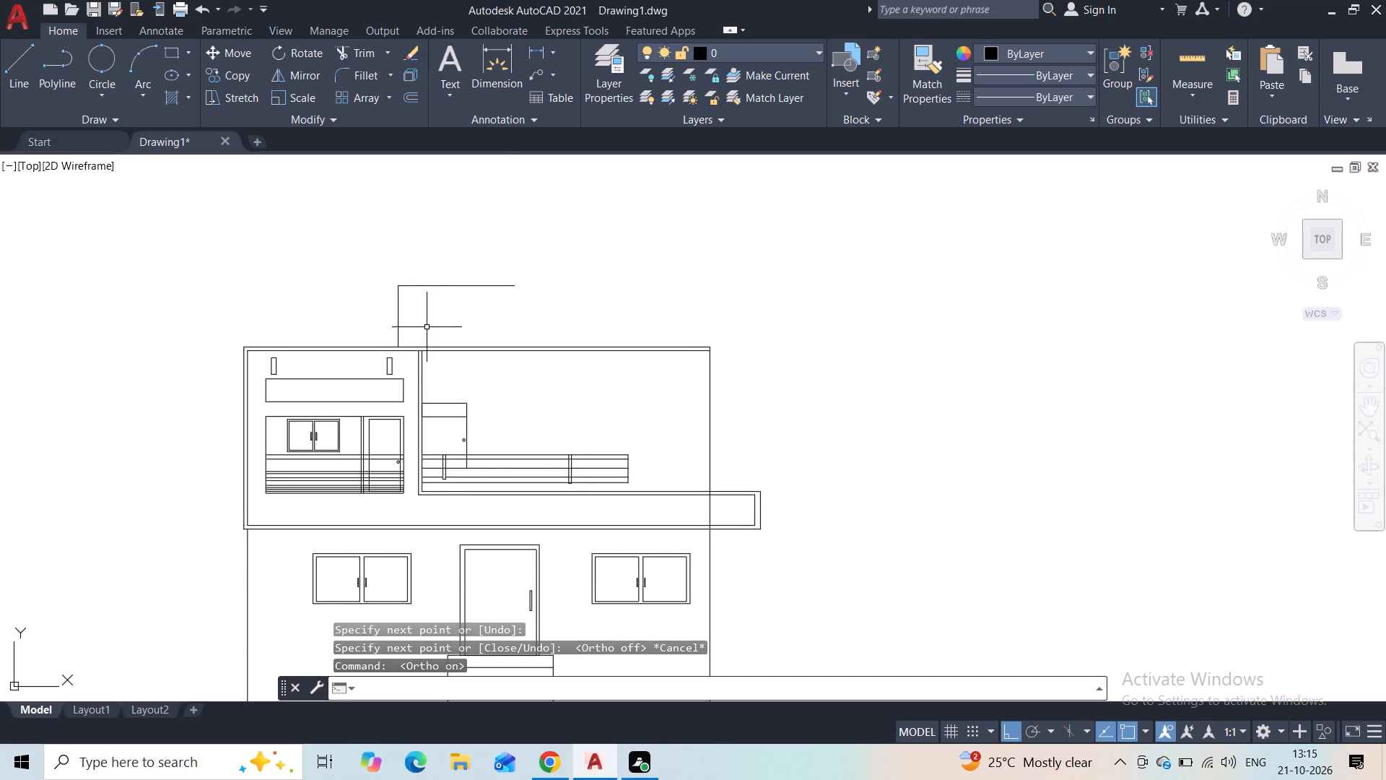
{"action": "left_click", "coordinate": [19, 69]}
{"action": "scroll", "coordinate": [497, 324], "scroll_direction": "up", "scroll_amount": 2}
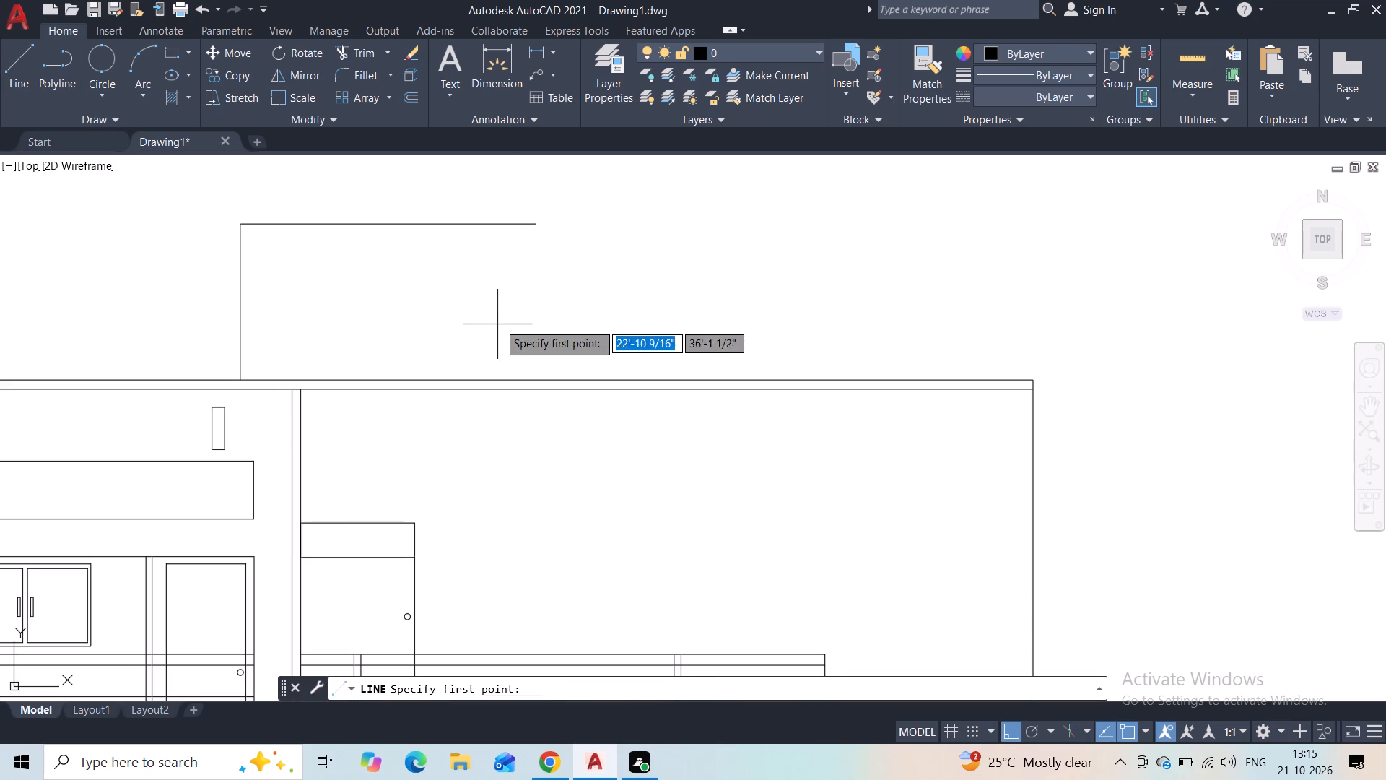
{"action": "left_click", "coordinate": [541, 225]}
{"action": "left_click", "coordinate": [692, 235]}
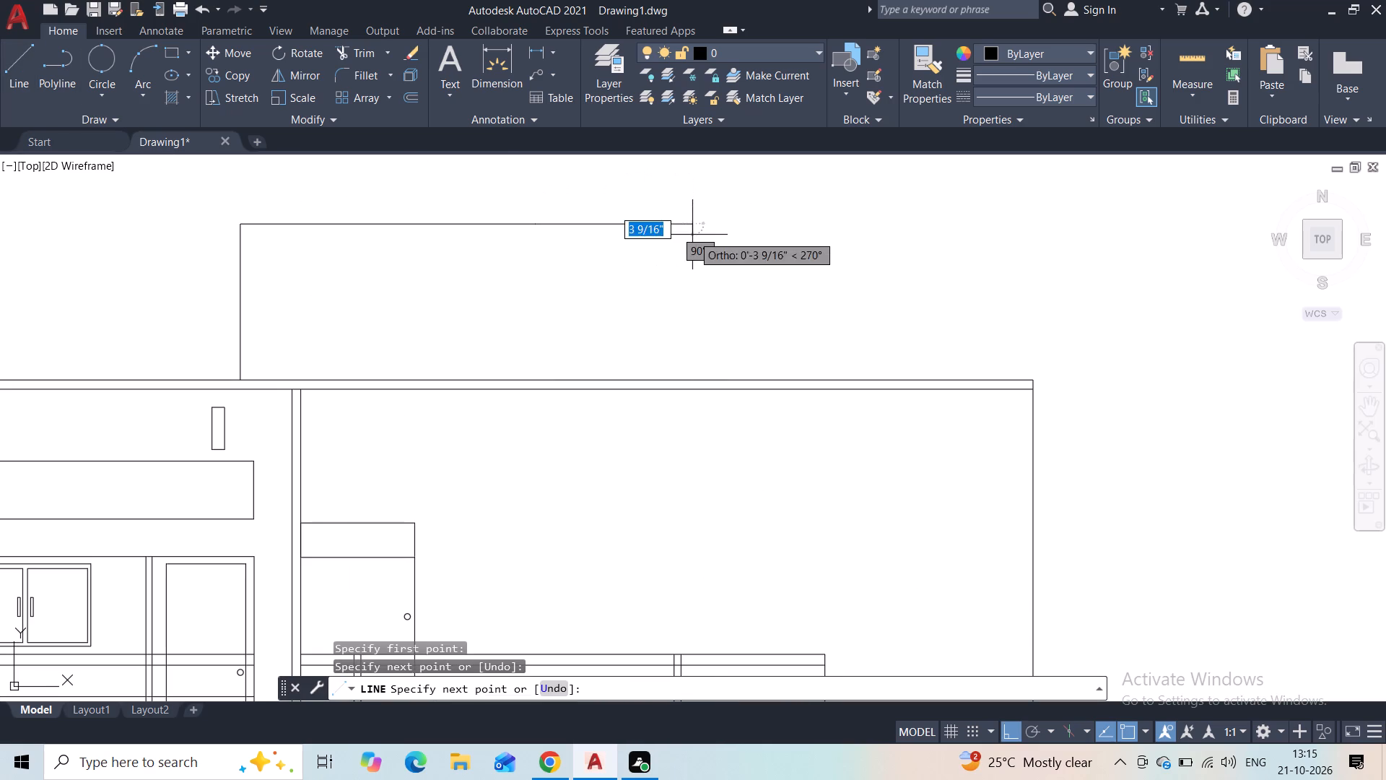
{"action": "key", "text": "Escape"}
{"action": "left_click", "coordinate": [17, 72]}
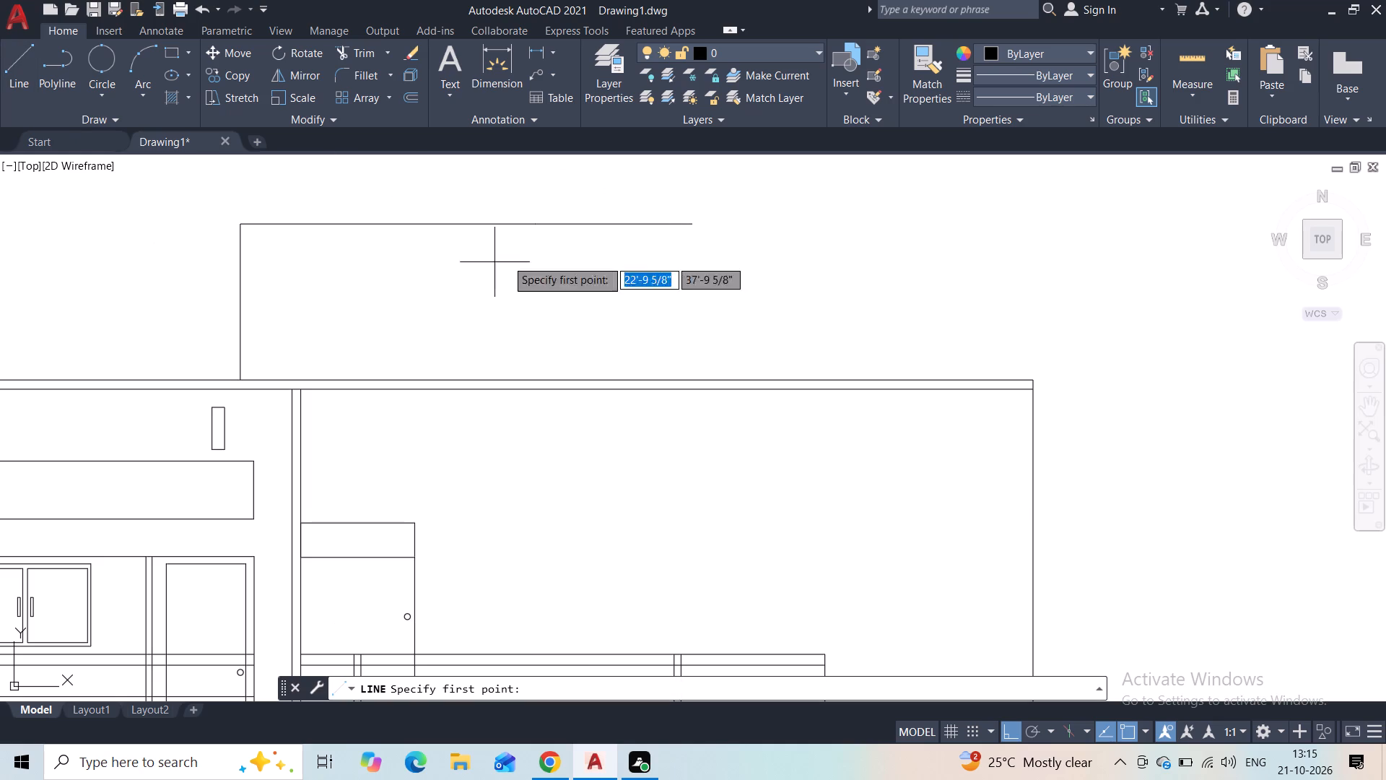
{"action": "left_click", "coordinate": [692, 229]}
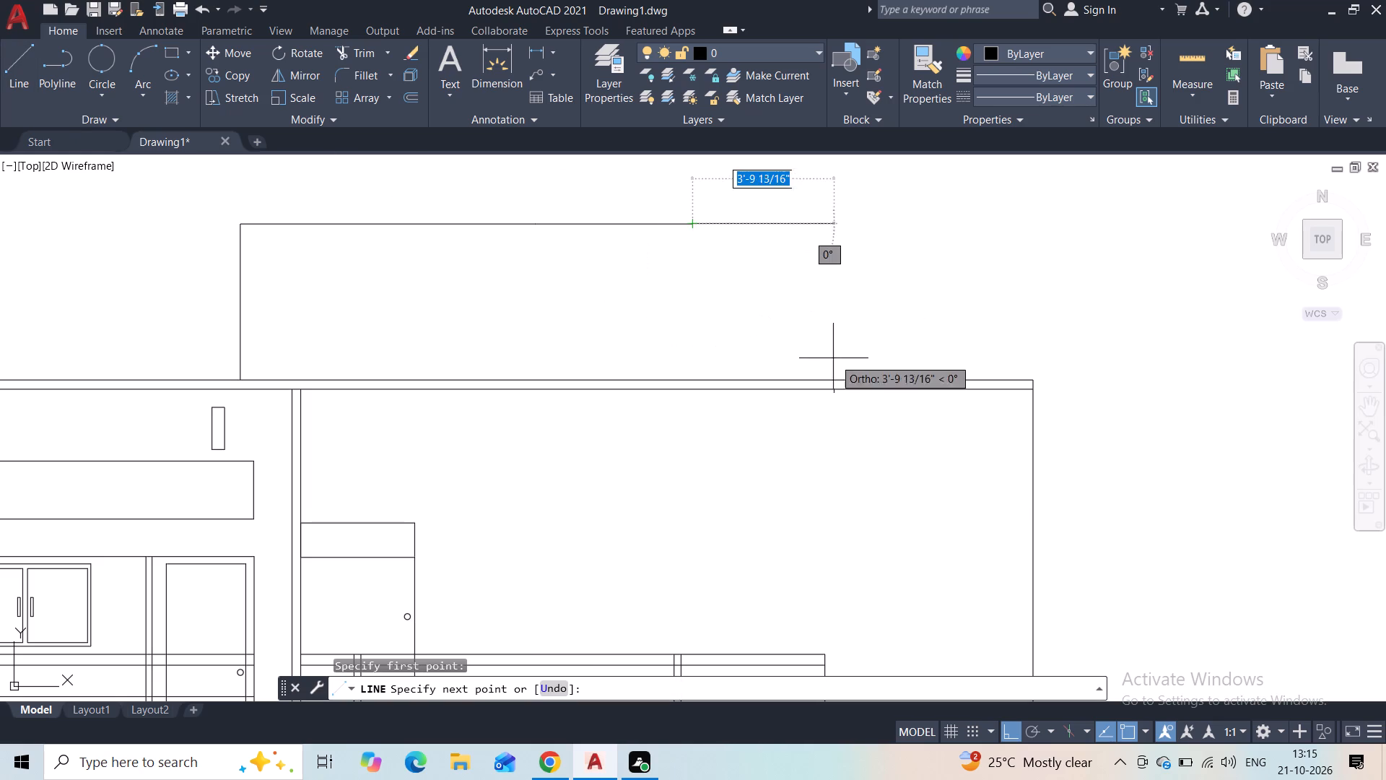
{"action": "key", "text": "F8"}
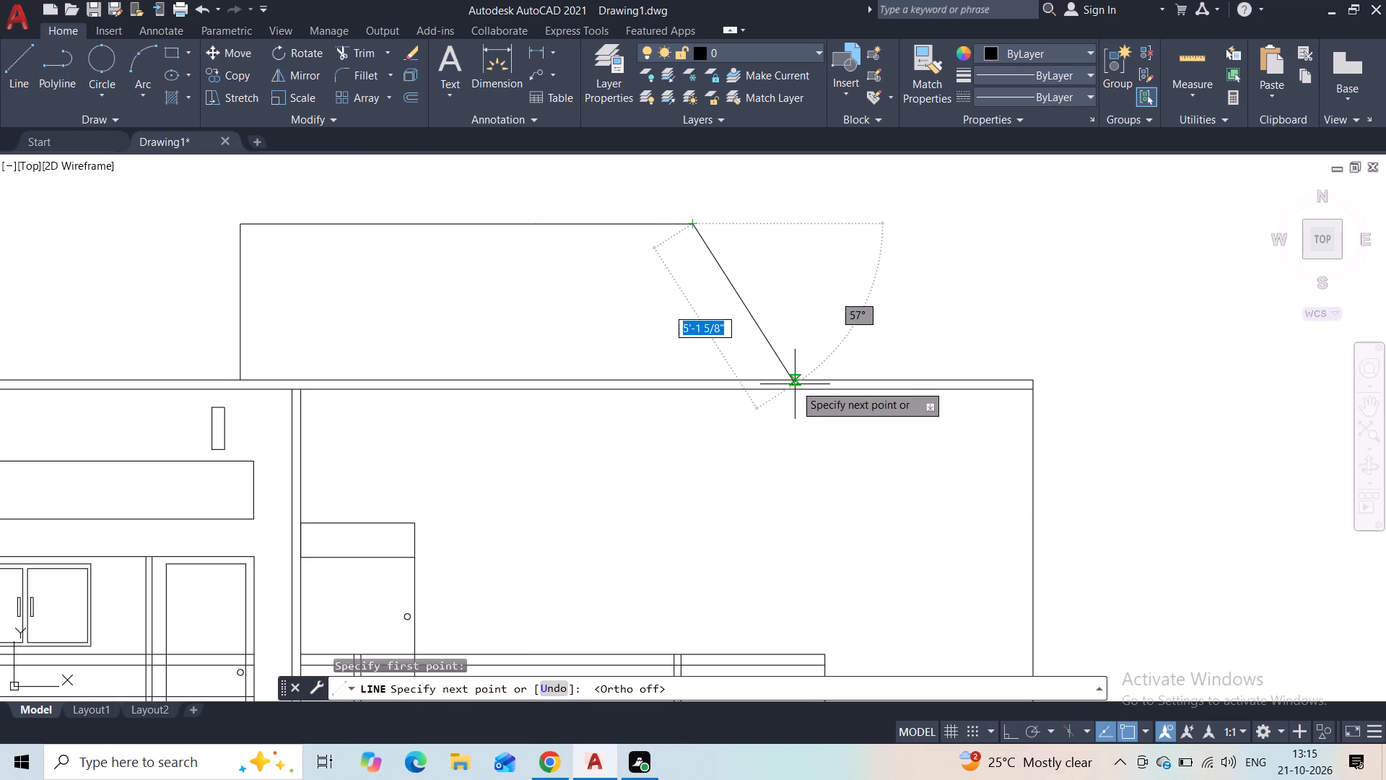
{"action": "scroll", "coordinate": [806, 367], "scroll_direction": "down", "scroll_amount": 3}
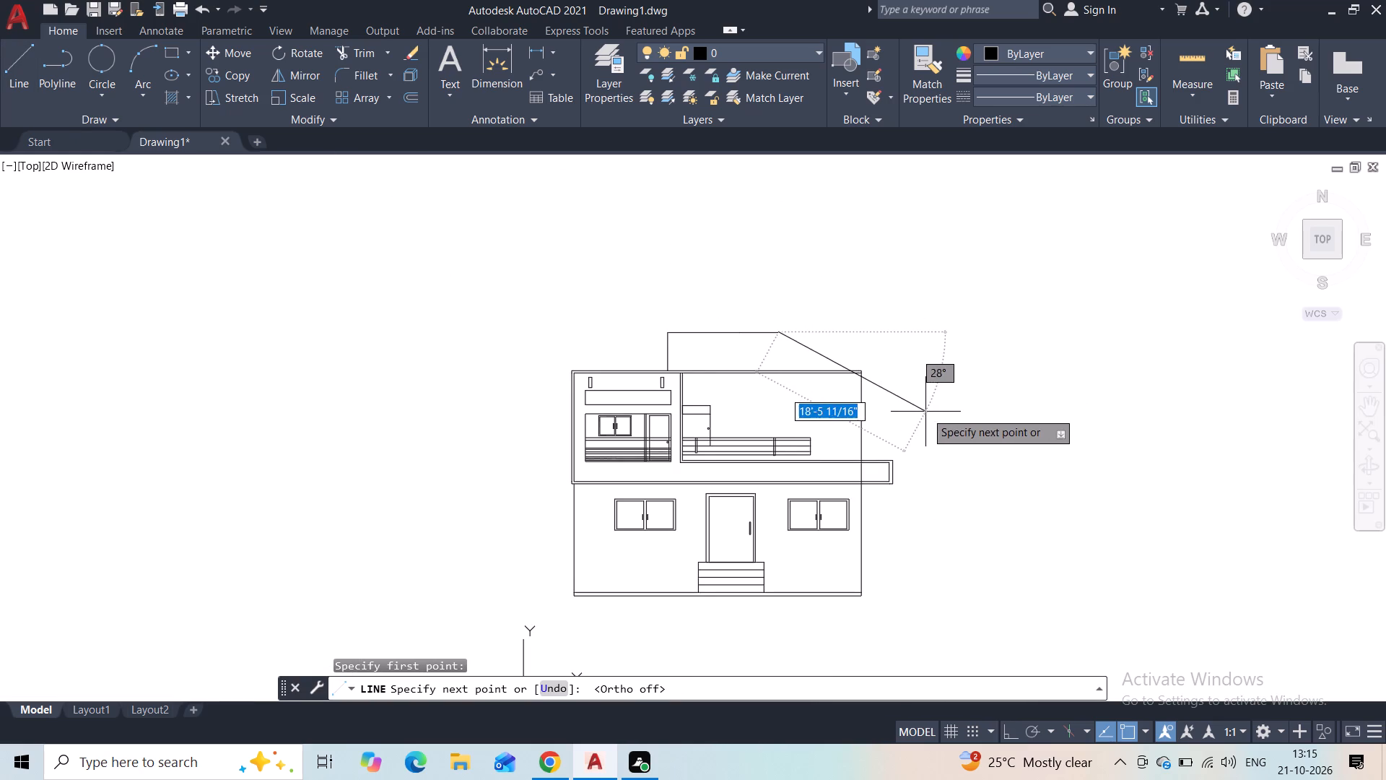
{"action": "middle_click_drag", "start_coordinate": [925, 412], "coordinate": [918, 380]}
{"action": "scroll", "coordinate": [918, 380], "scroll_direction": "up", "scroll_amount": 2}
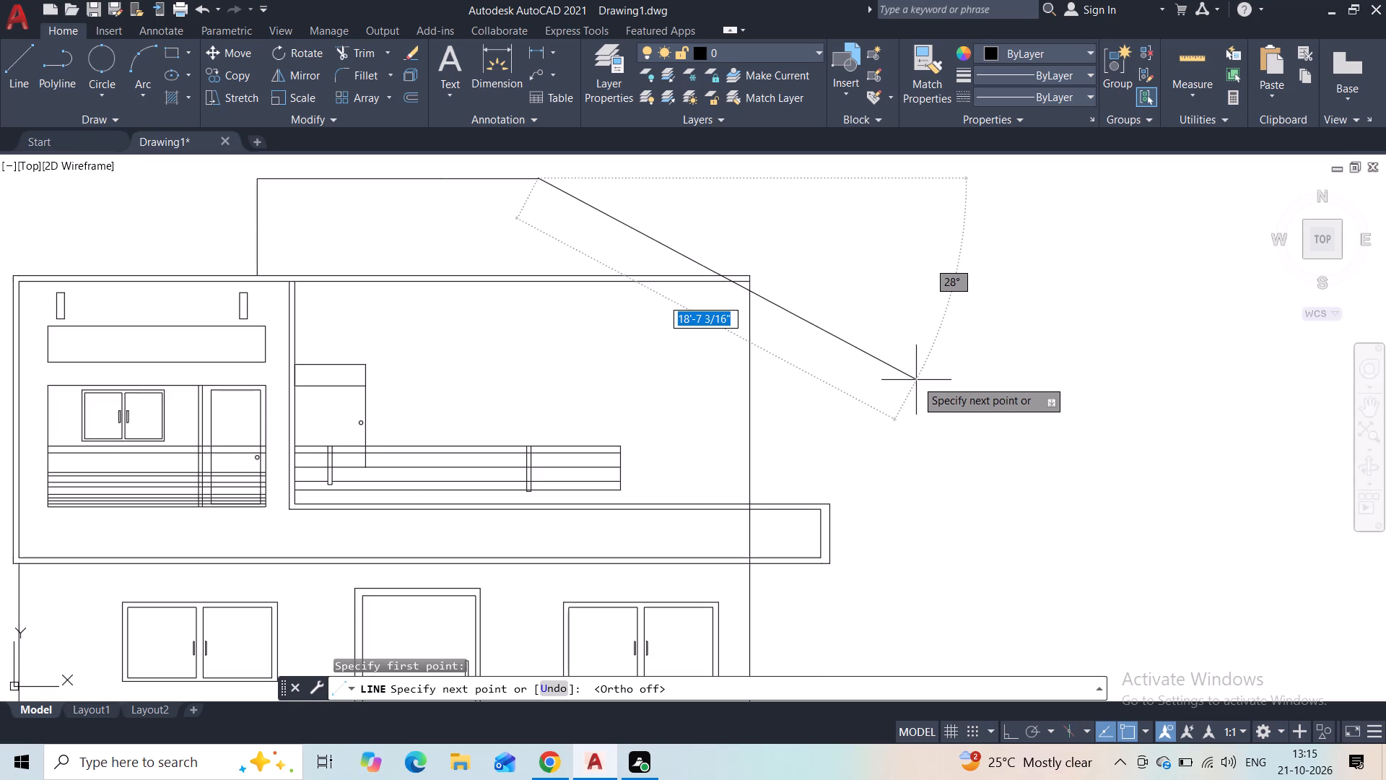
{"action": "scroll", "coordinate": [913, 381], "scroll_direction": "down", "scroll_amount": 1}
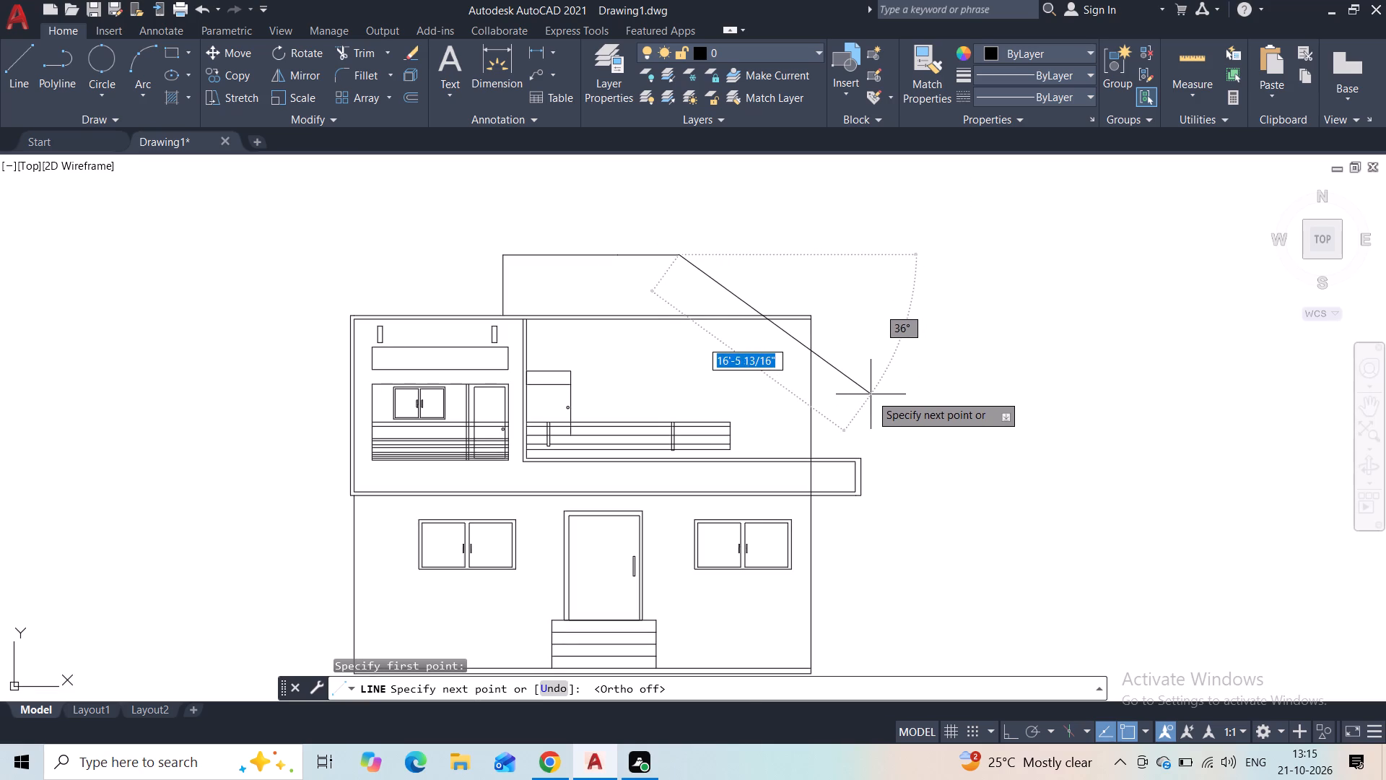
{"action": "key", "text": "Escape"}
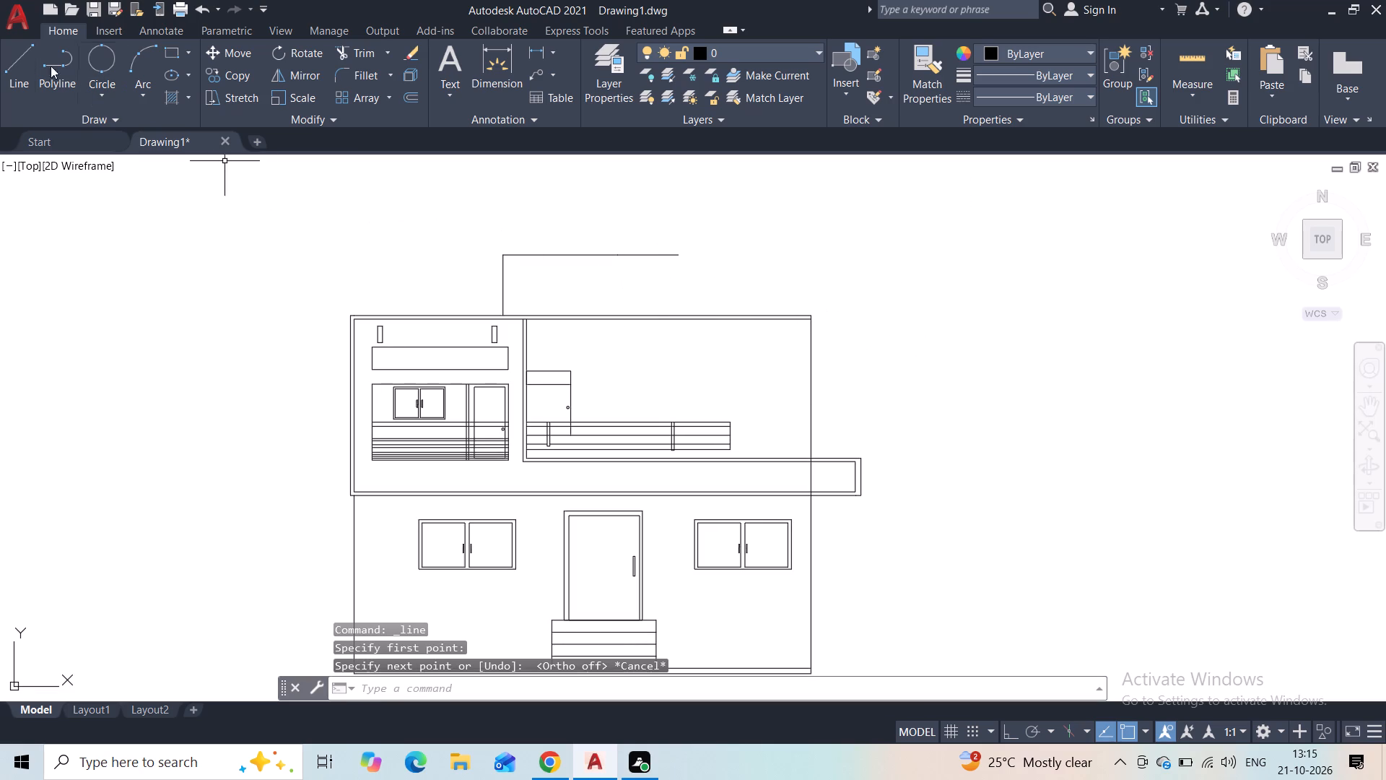
Extend the horizontal line above the roof farther right by roughly a third of its length.
{"action": "left_click", "coordinate": [0, 59]}
{"action": "left_click", "coordinate": [12, 68]}
{"action": "scroll", "coordinate": [661, 284], "scroll_direction": "up", "scroll_amount": 1}
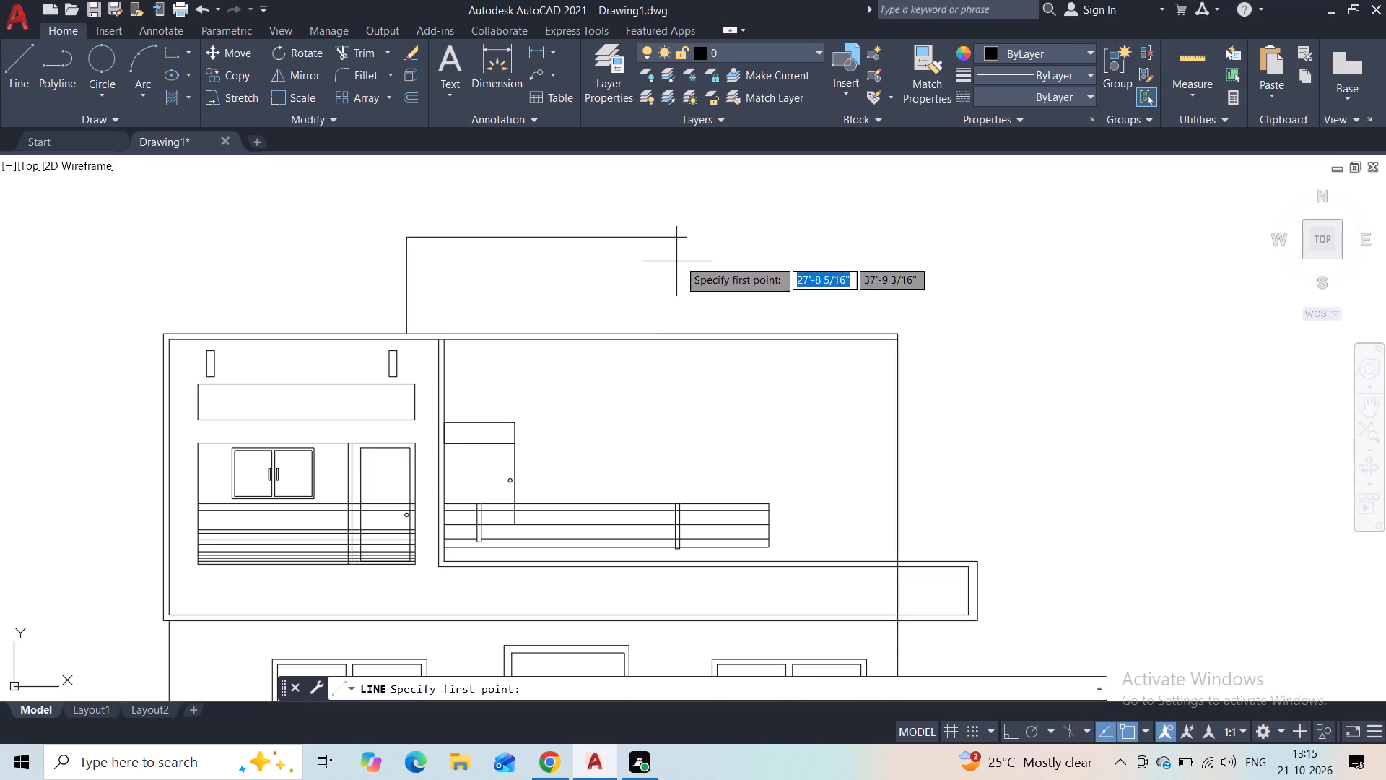
{"action": "left_click", "coordinate": [687, 244]}
{"action": "left_click", "coordinate": [776, 241]}
{"action": "key", "text": "Escape"}
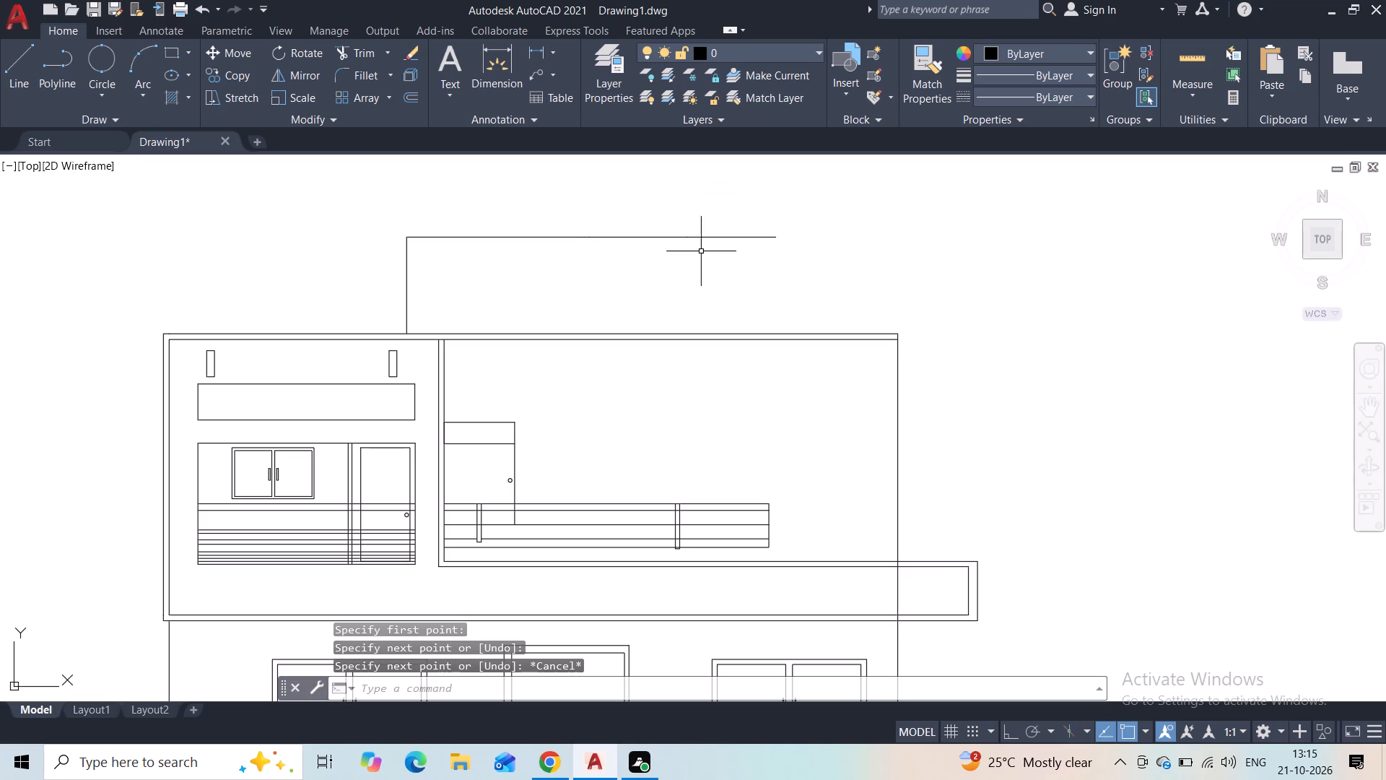
From the extended line's right end, draw a roof slope about 10'-3 9/16" long, descending about 31° to directly above the terrace's outer end.
{"action": "left_click", "coordinate": [22, 74]}
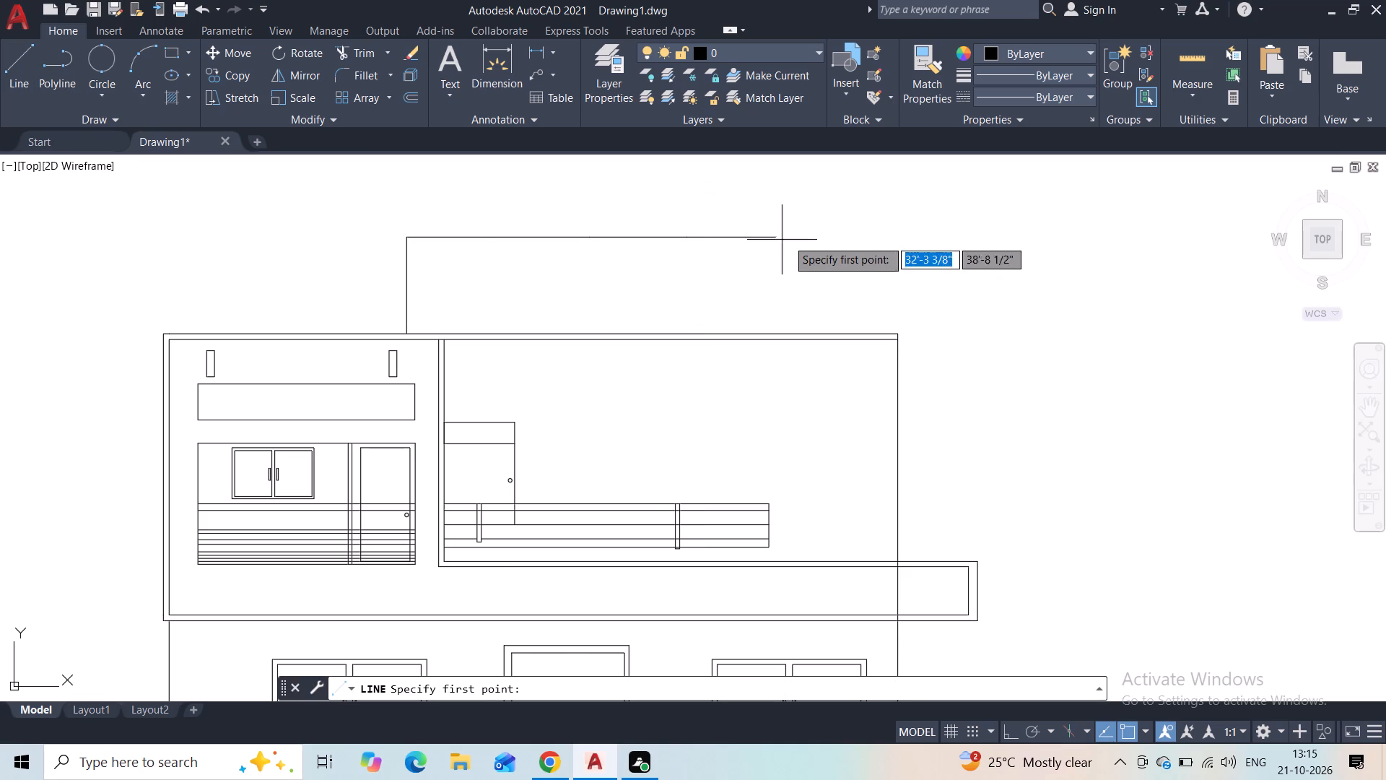
{"action": "left_click", "coordinate": [780, 239]}
{"action": "middle_click_drag", "start_coordinate": [980, 360], "coordinate": [805, 245]}
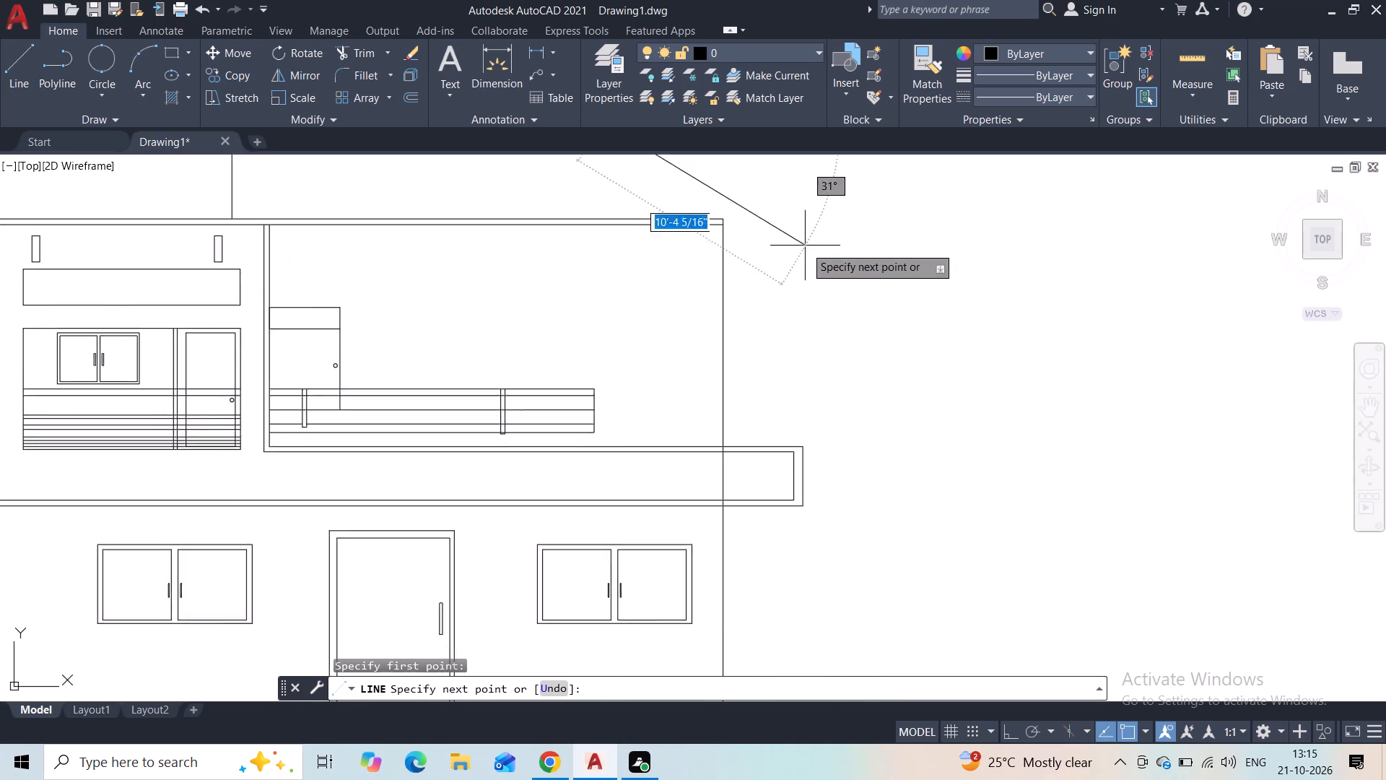
{"action": "scroll", "coordinate": [805, 248], "scroll_direction": "down", "scroll_amount": 1}
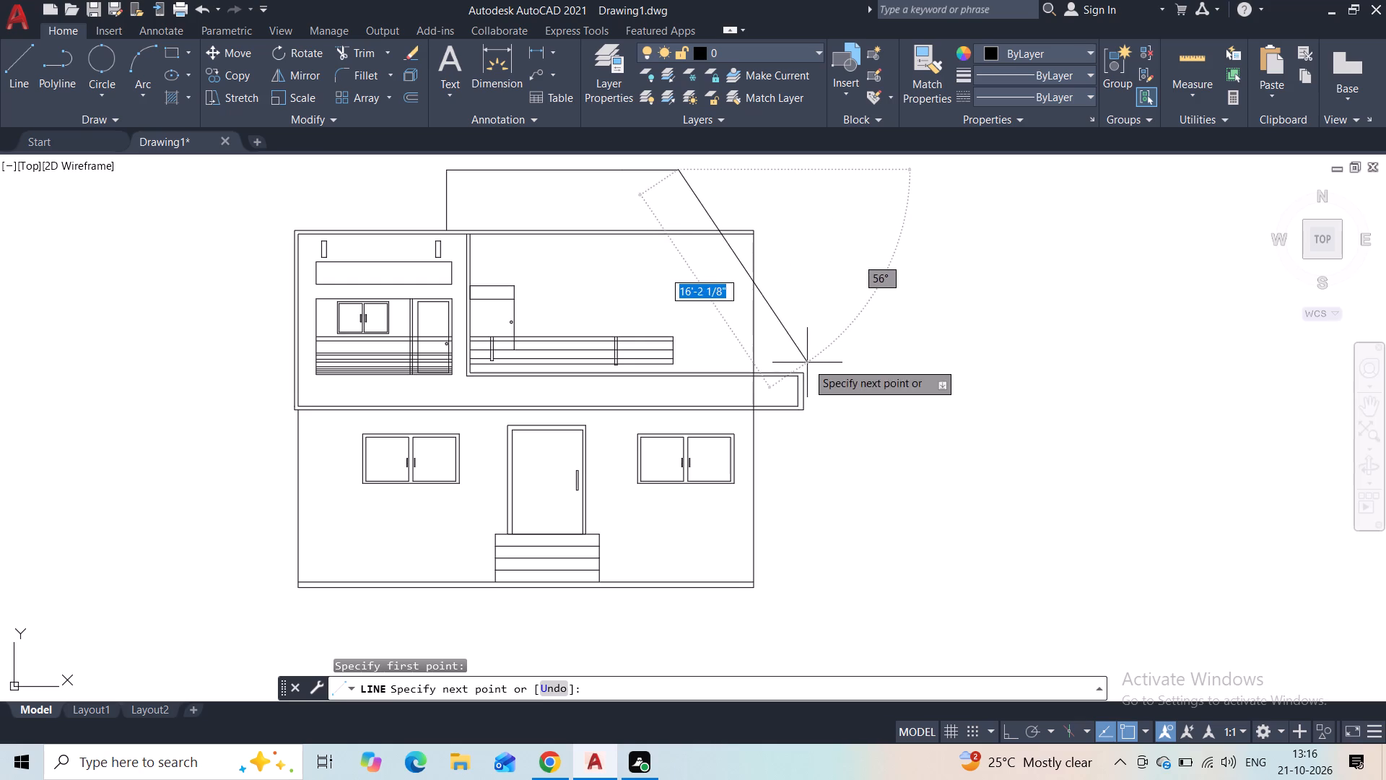
{"action": "left_click", "coordinate": [806, 247]}
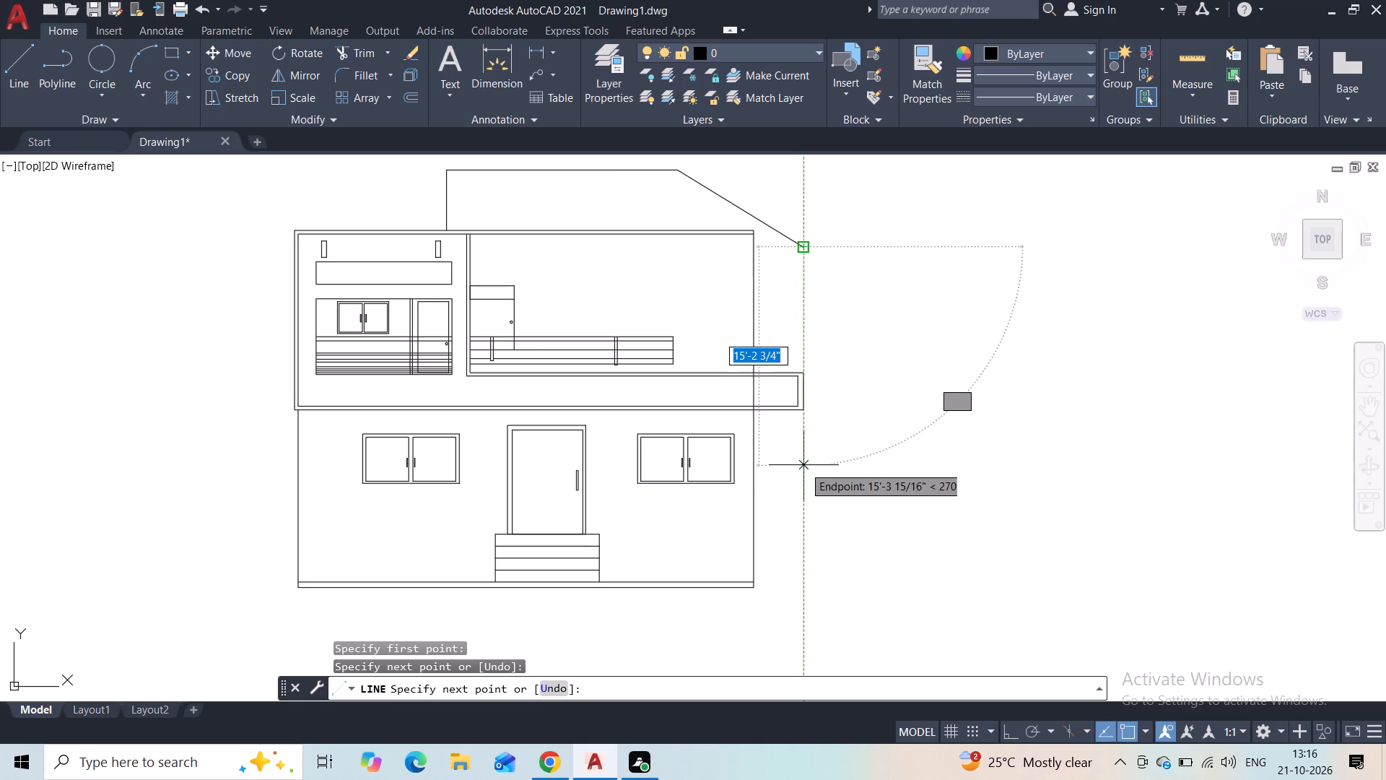
With Ortho on, continue from the slope's lower end about 13'-5 5/8" straight down past the terrace slab, and horizontally left to the building's right wall.
{"action": "scroll", "coordinate": [807, 453], "scroll_direction": "up", "scroll_amount": 1}
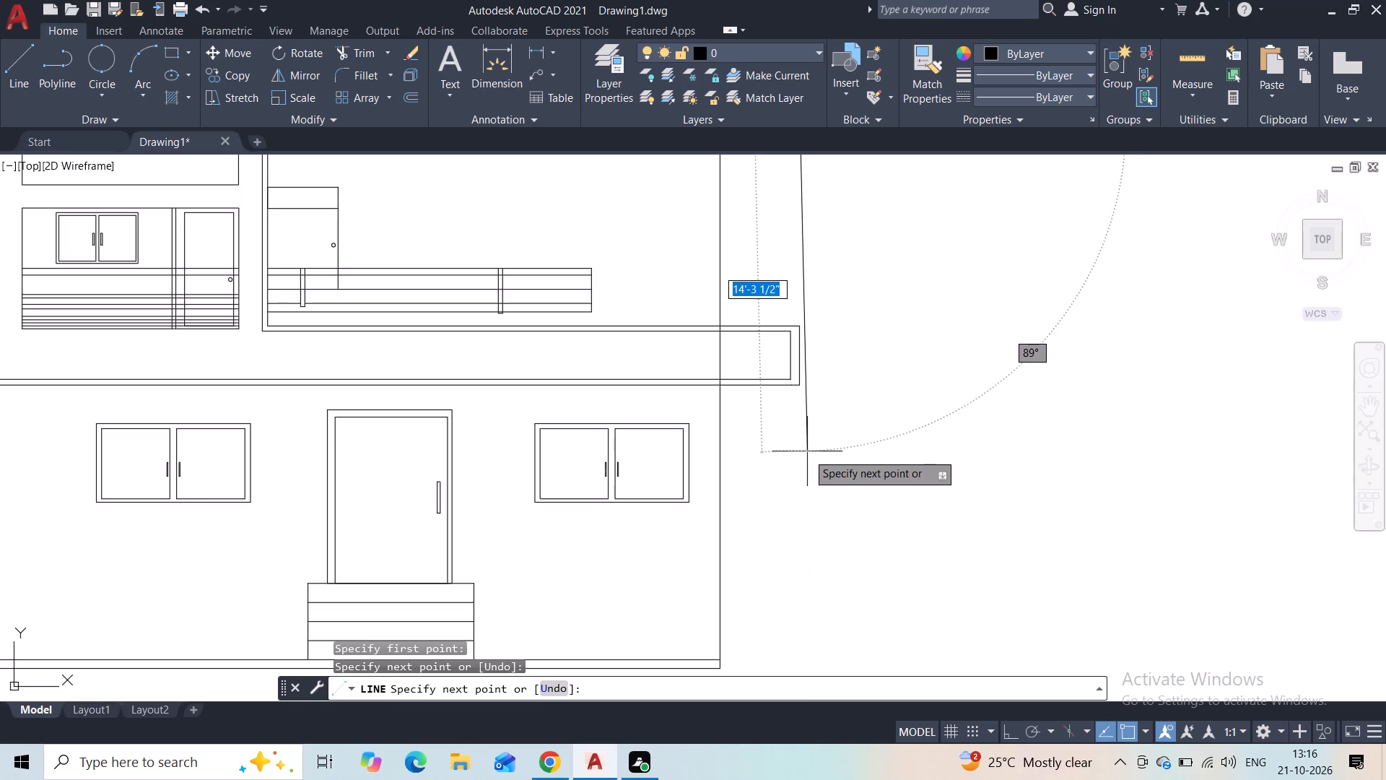
{"action": "scroll", "coordinate": [813, 372], "scroll_direction": "down", "scroll_amount": 1}
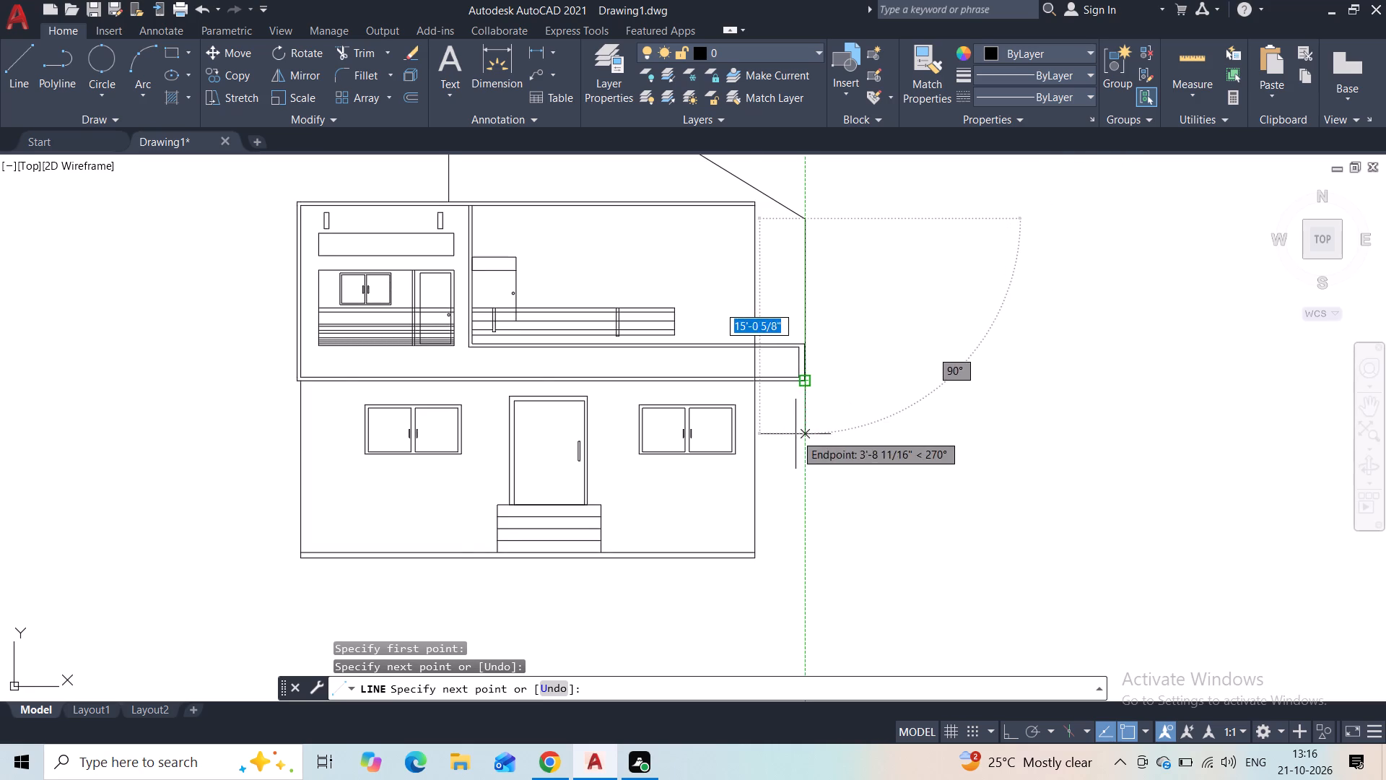
{"action": "scroll", "coordinate": [796, 434], "scroll_direction": "up", "scroll_amount": 3}
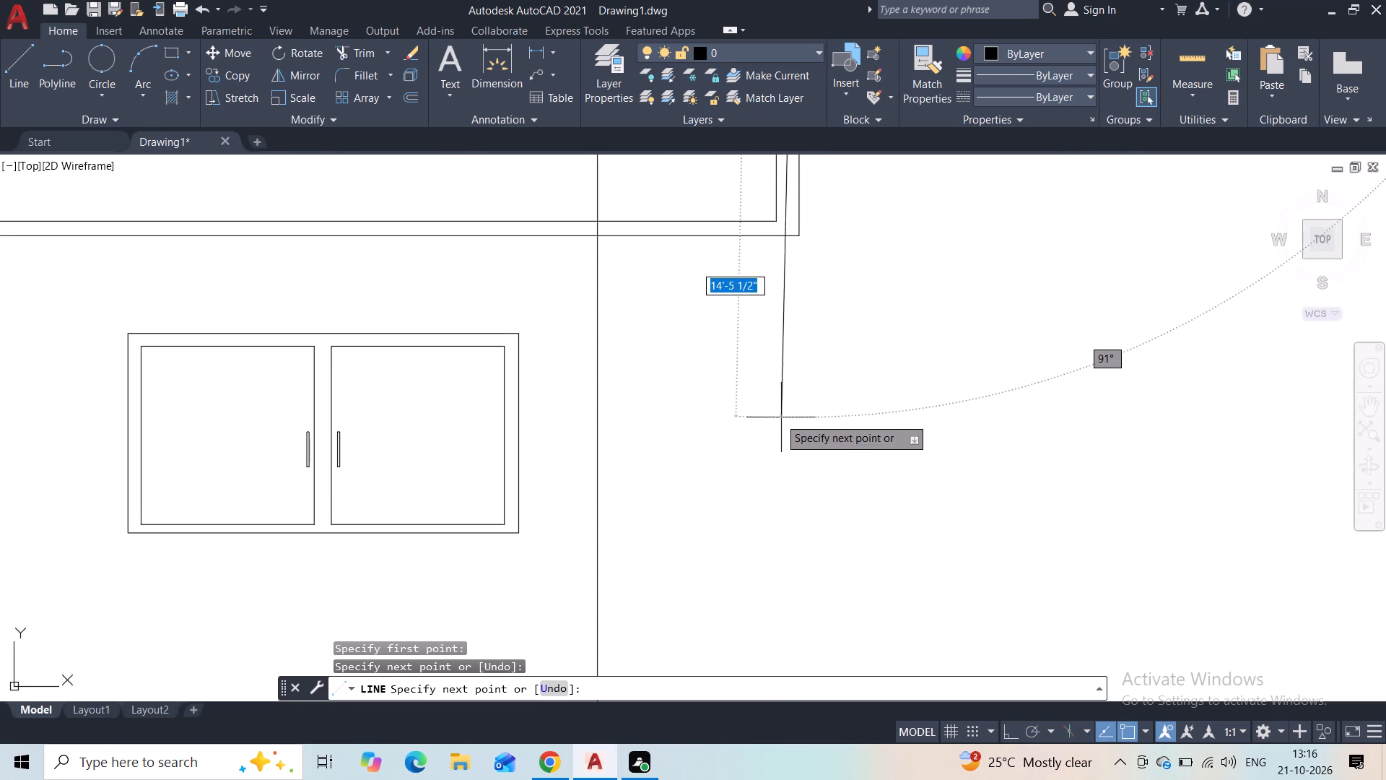
{"action": "scroll", "coordinate": [806, 420], "scroll_direction": "up", "scroll_amount": 2}
{"action": "scroll", "coordinate": [809, 409], "scroll_direction": "down", "scroll_amount": 4}
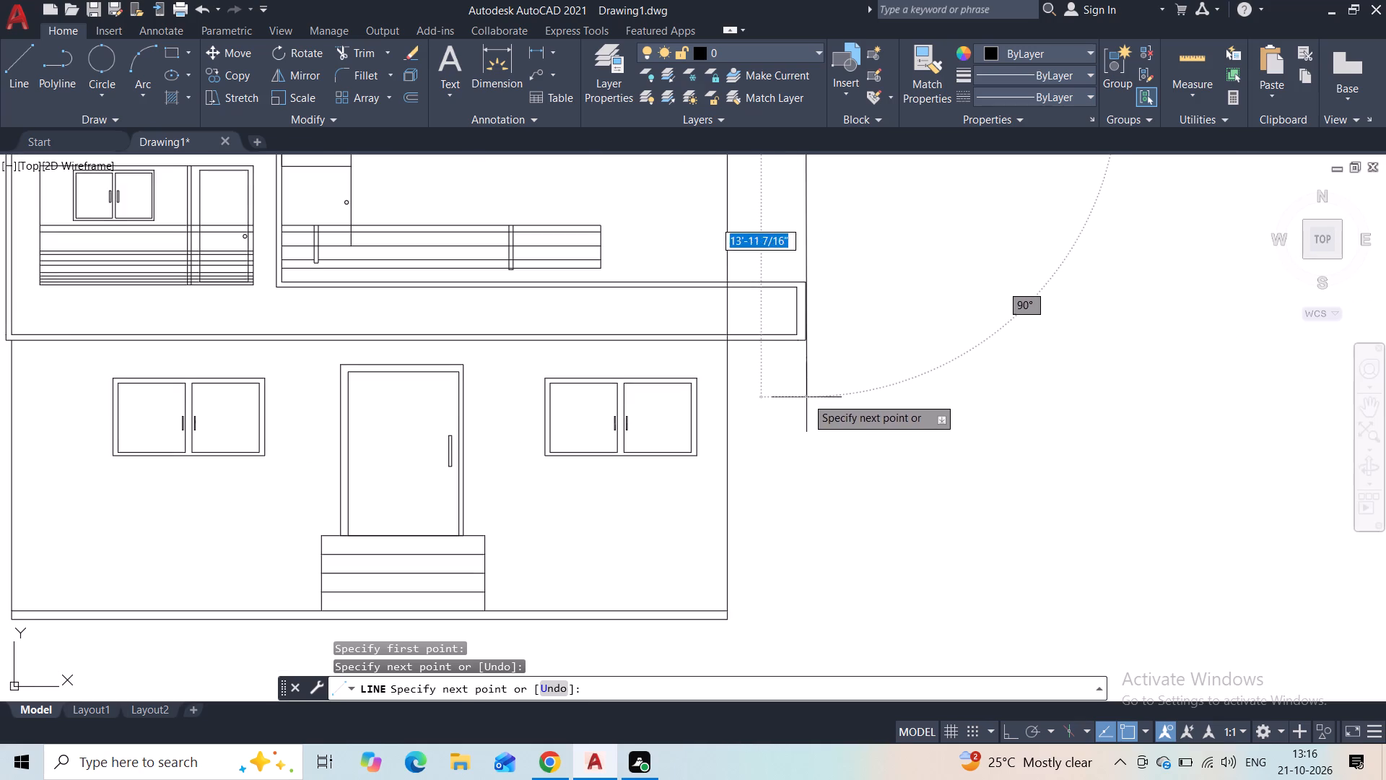
{"action": "middle_click_drag", "start_coordinate": [806, 392], "coordinate": [798, 485]}
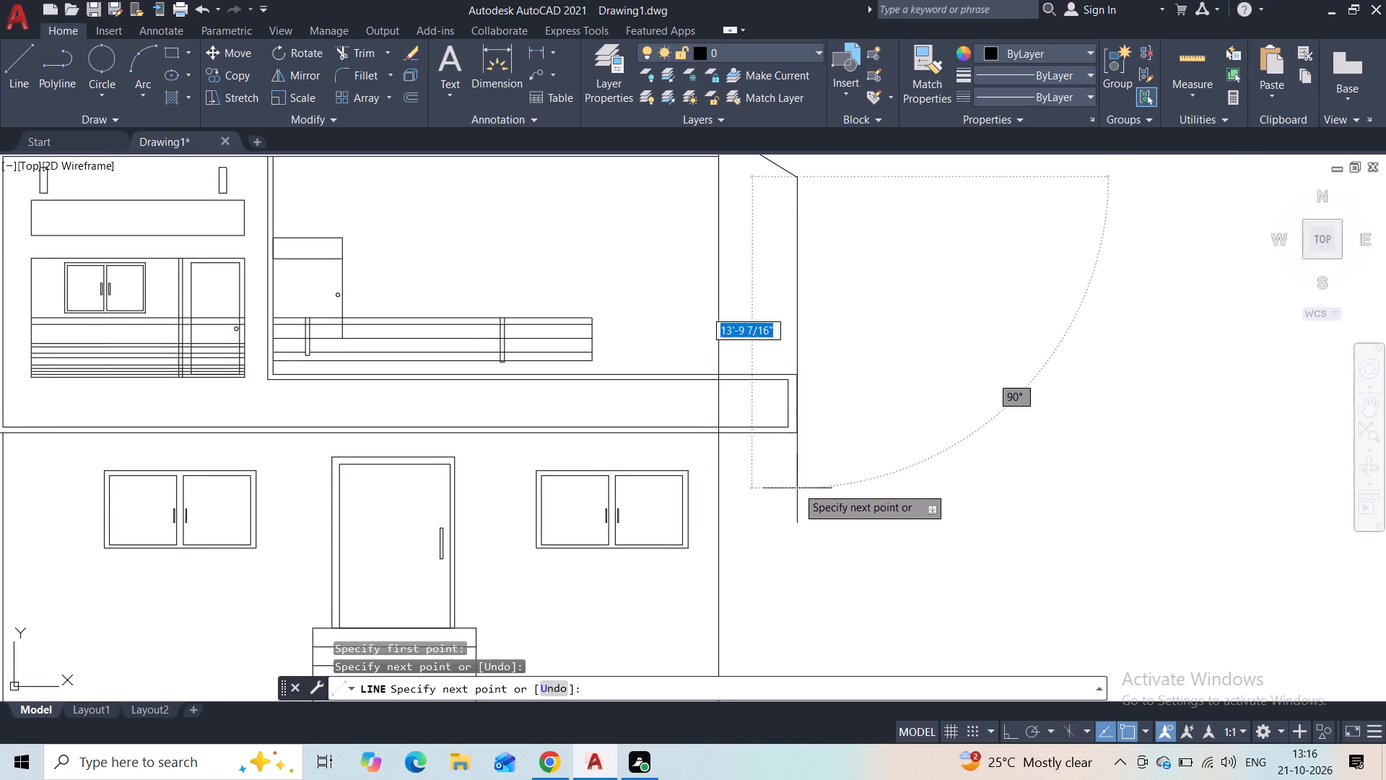
{"action": "key", "text": "F8"}
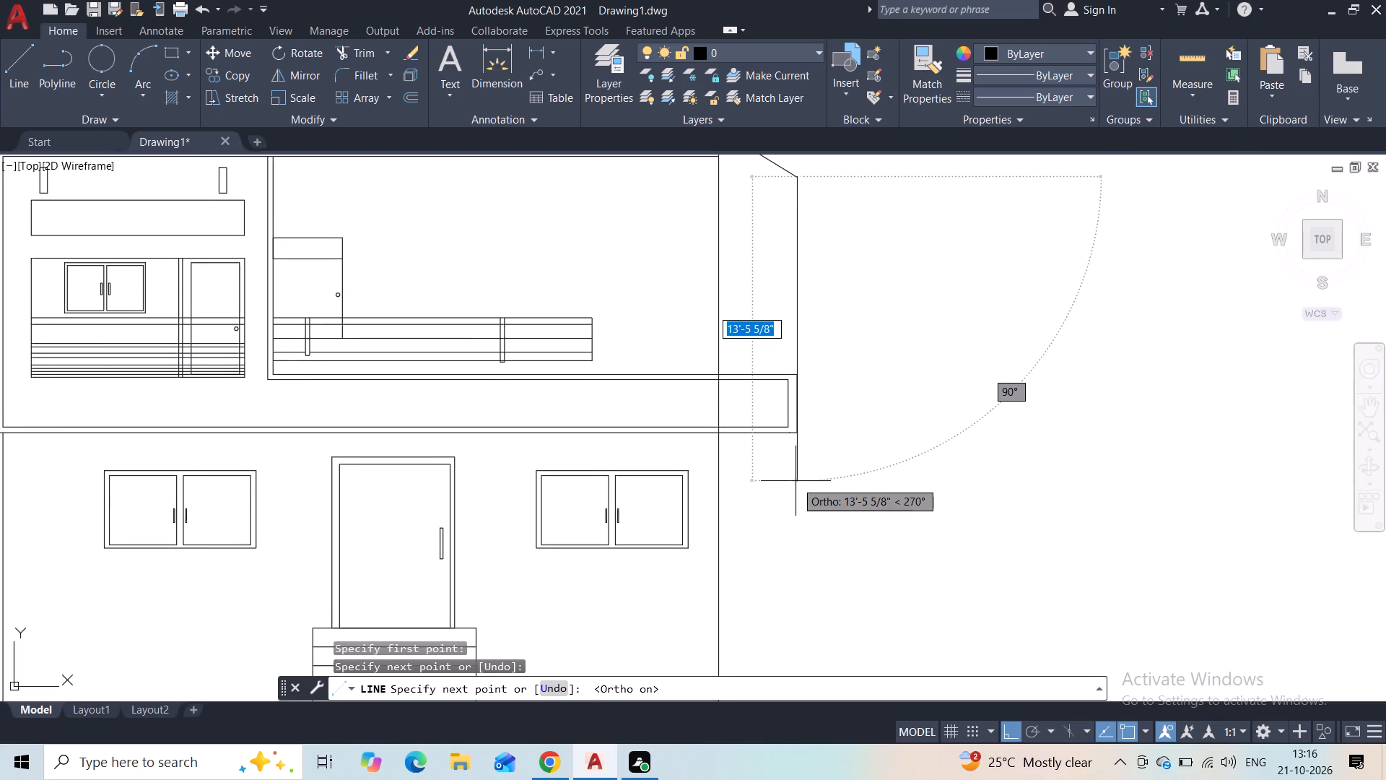
{"action": "scroll", "coordinate": [792, 481], "scroll_direction": "up", "scroll_amount": 1}
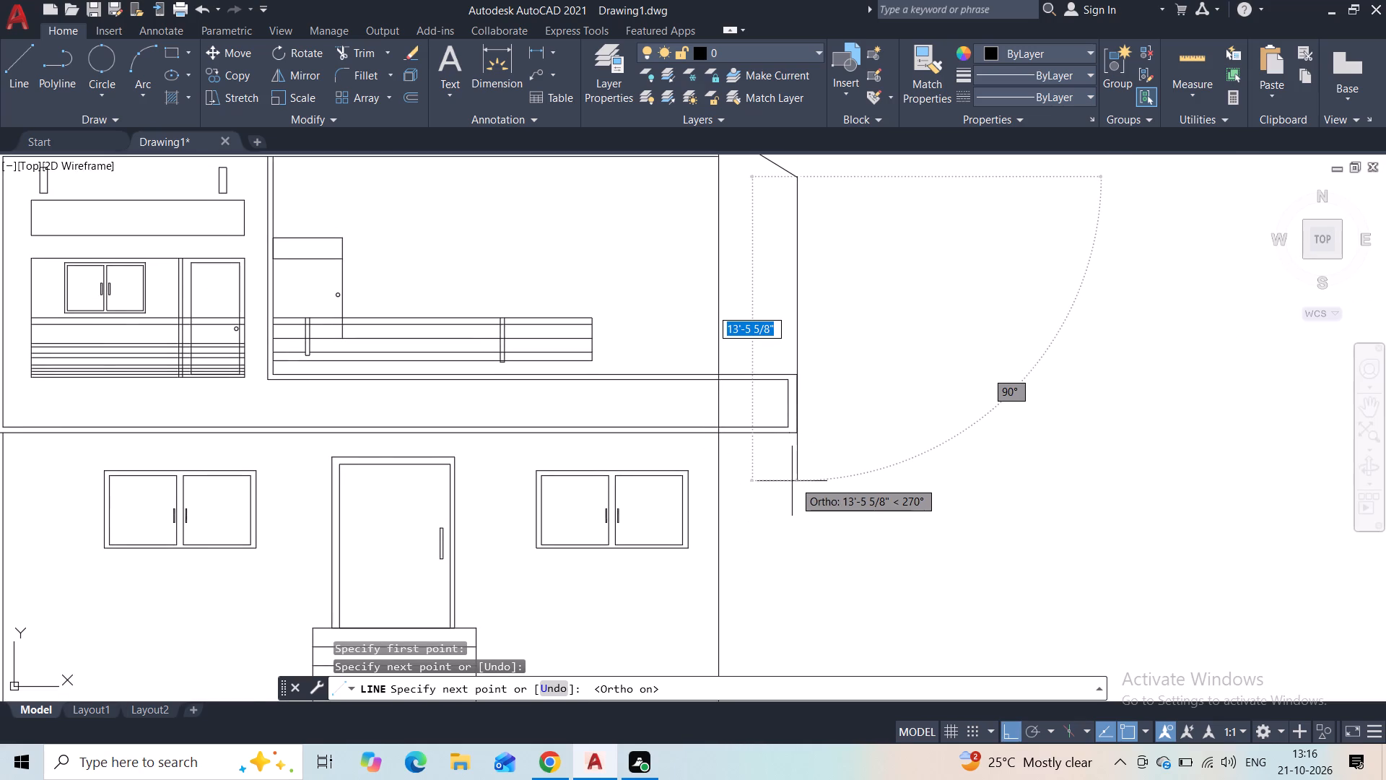
{"action": "left_click", "coordinate": [792, 481]}
{"action": "left_click", "coordinate": [673, 489]}
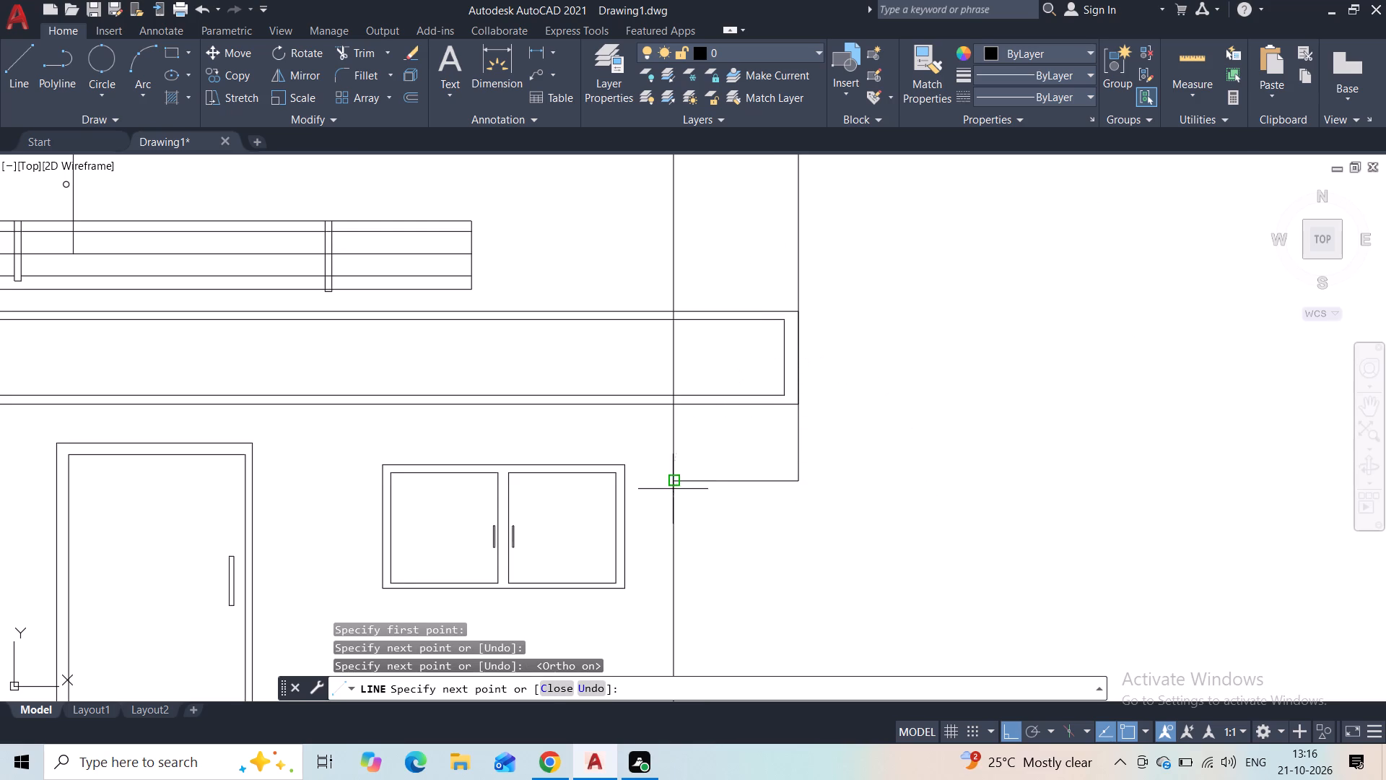
{"action": "key", "text": "Escape"}
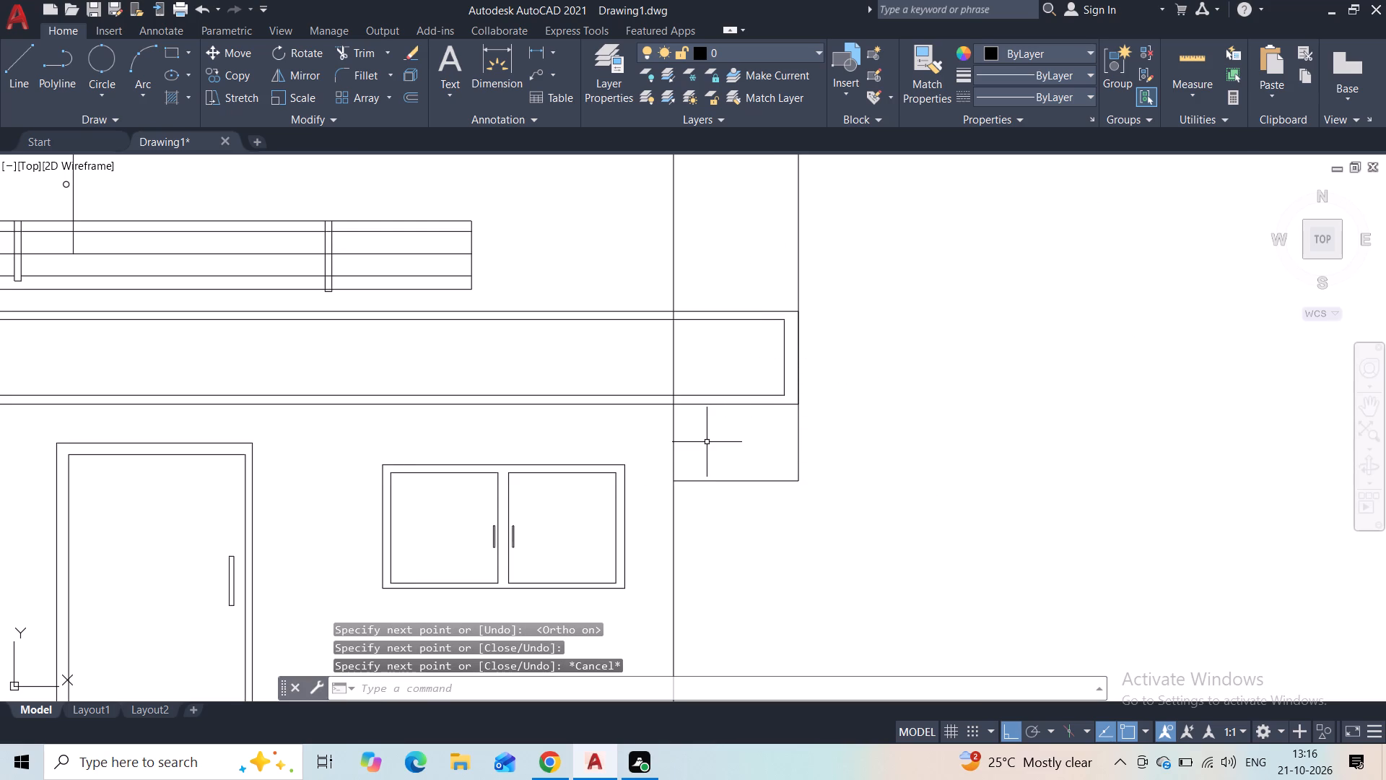
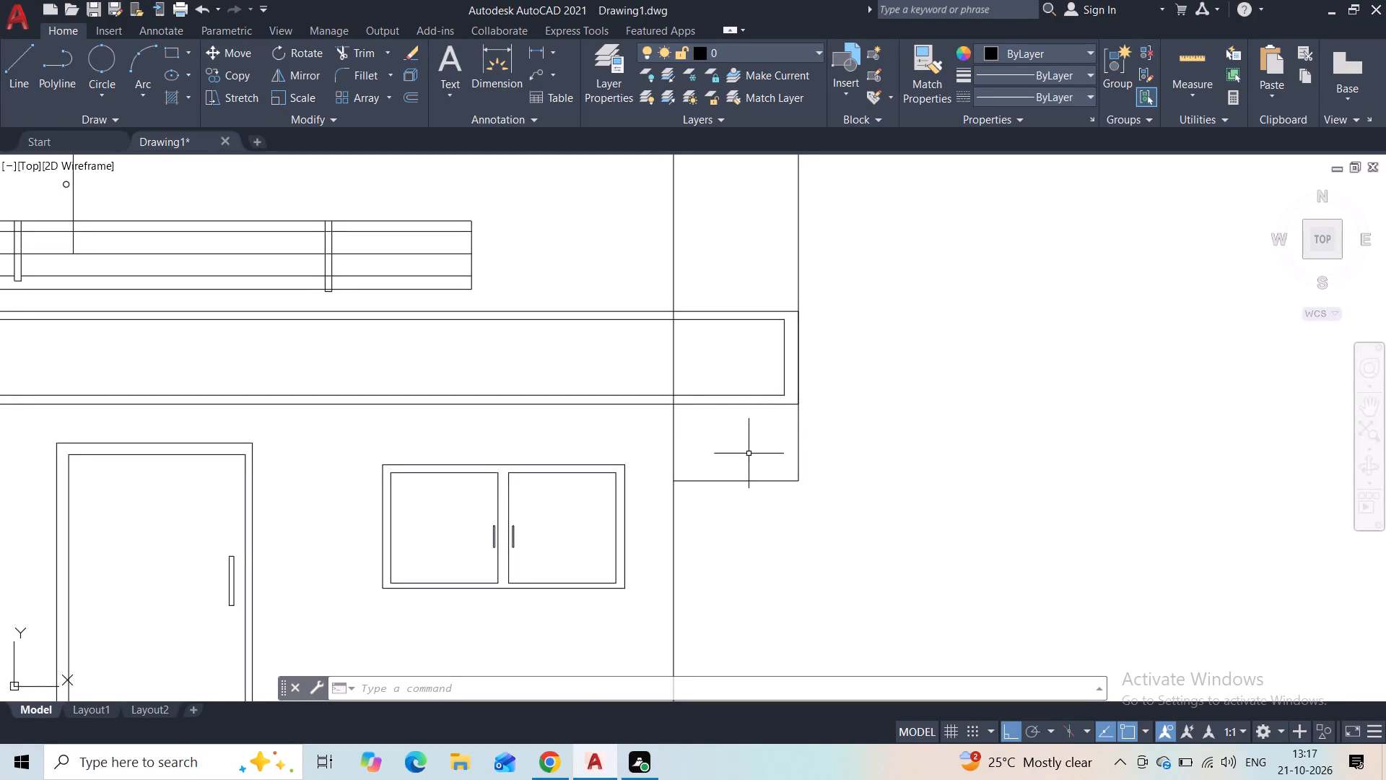
Move the terrace railing's left post, both sides and bottom edge, about 5" straight down with Ortho on.
{"action": "middle_click_drag", "start_coordinate": [744, 434], "coordinate": [762, 488]}
{"action": "scroll", "coordinate": [762, 487], "scroll_direction": "down", "scroll_amount": 1}
{"action": "middle_click_drag", "start_coordinate": [757, 487], "coordinate": [760, 464]}
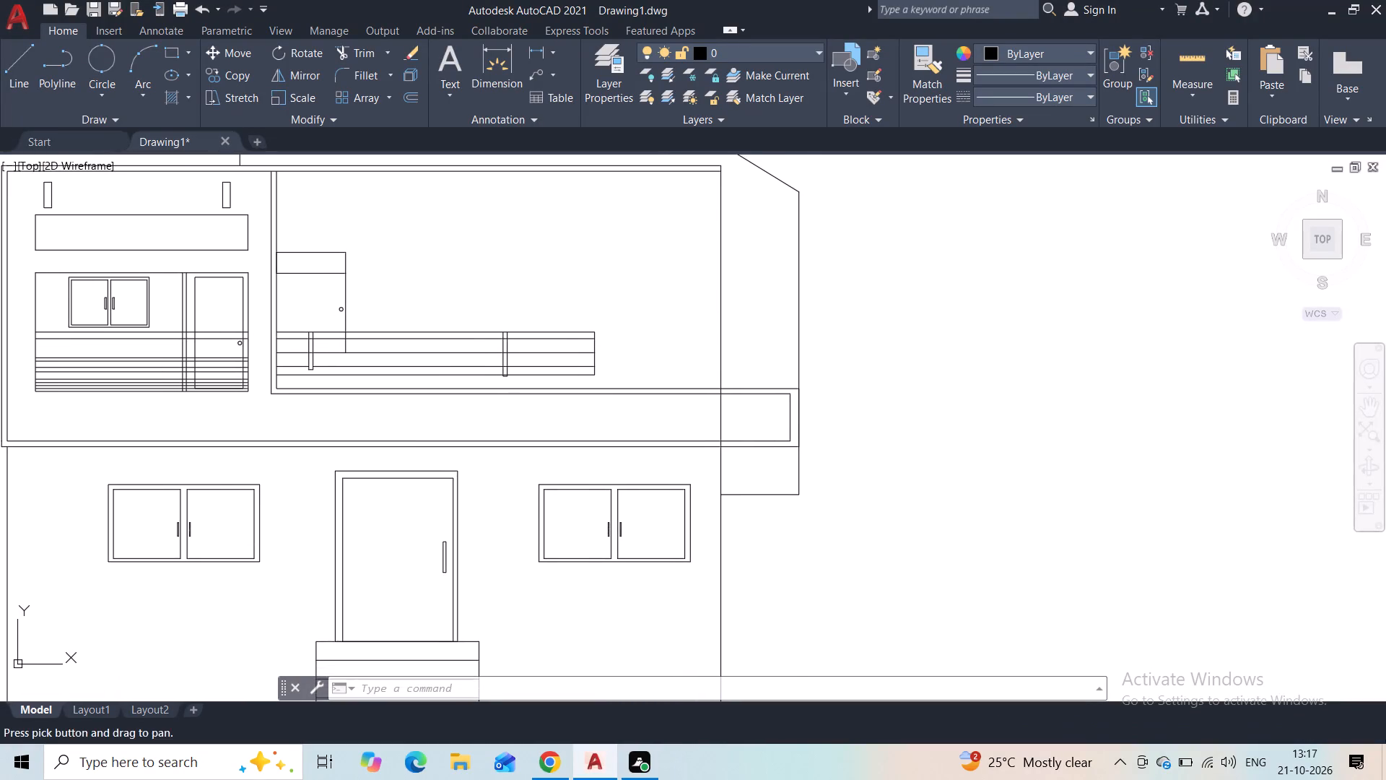
{"action": "scroll", "coordinate": [761, 459], "scroll_direction": "down", "scroll_amount": 1}
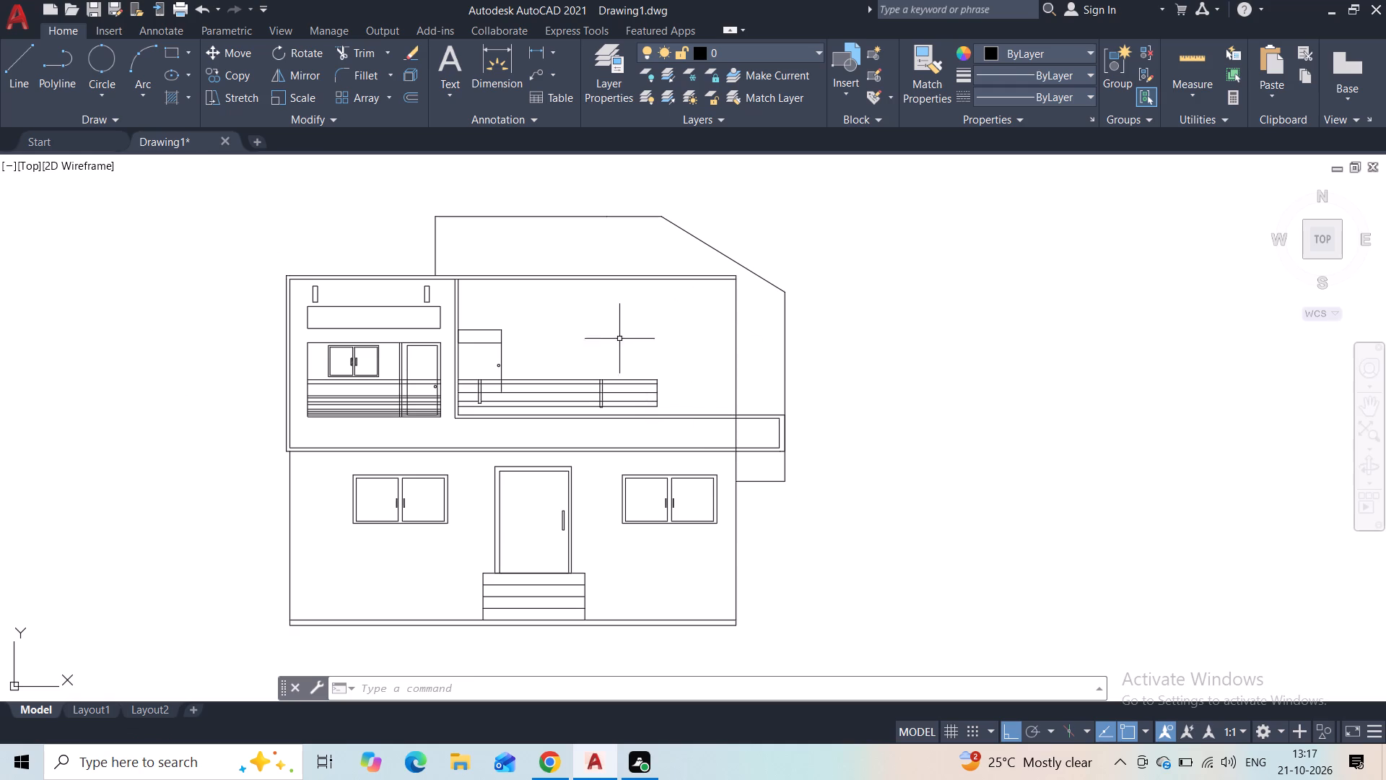
{"action": "scroll", "coordinate": [492, 399], "scroll_direction": "up", "scroll_amount": 2}
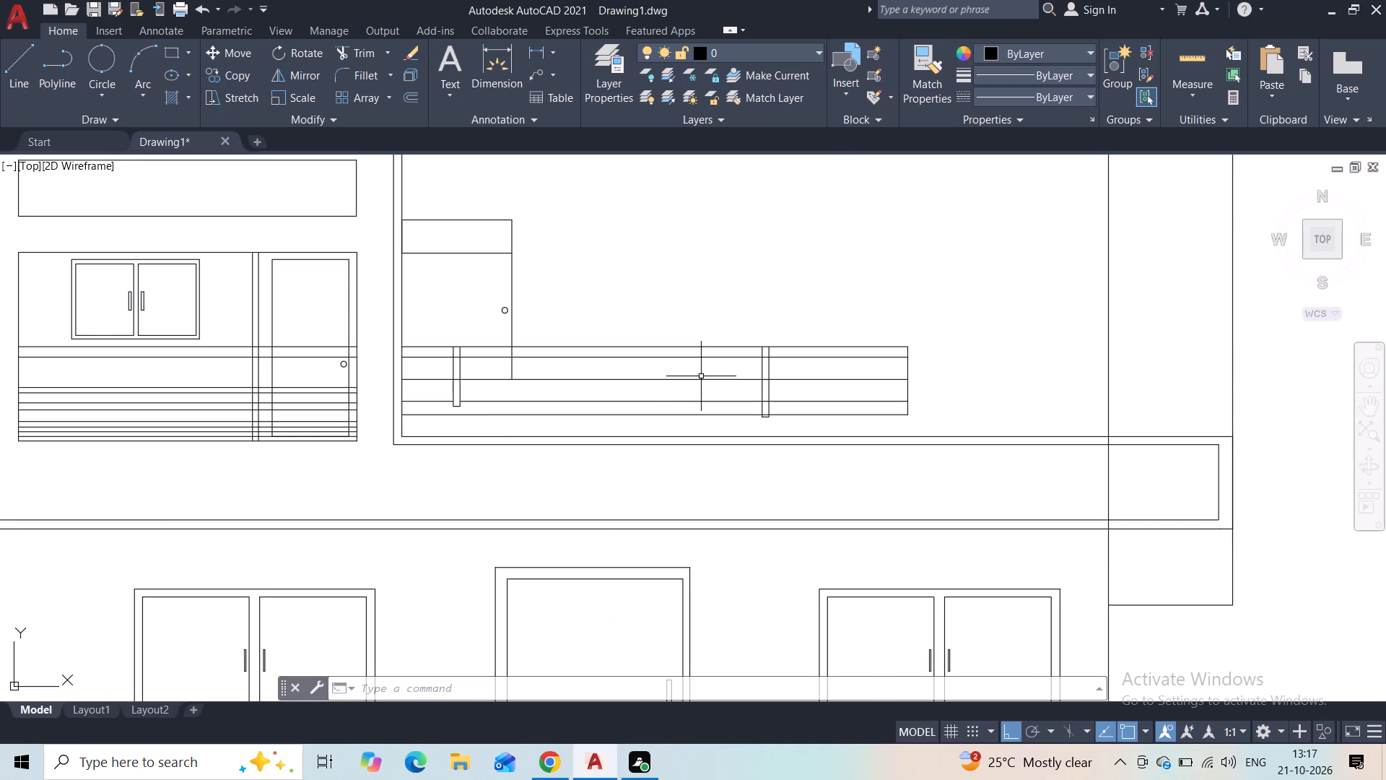
{"action": "scroll", "coordinate": [453, 397], "scroll_direction": "up", "scroll_amount": 2}
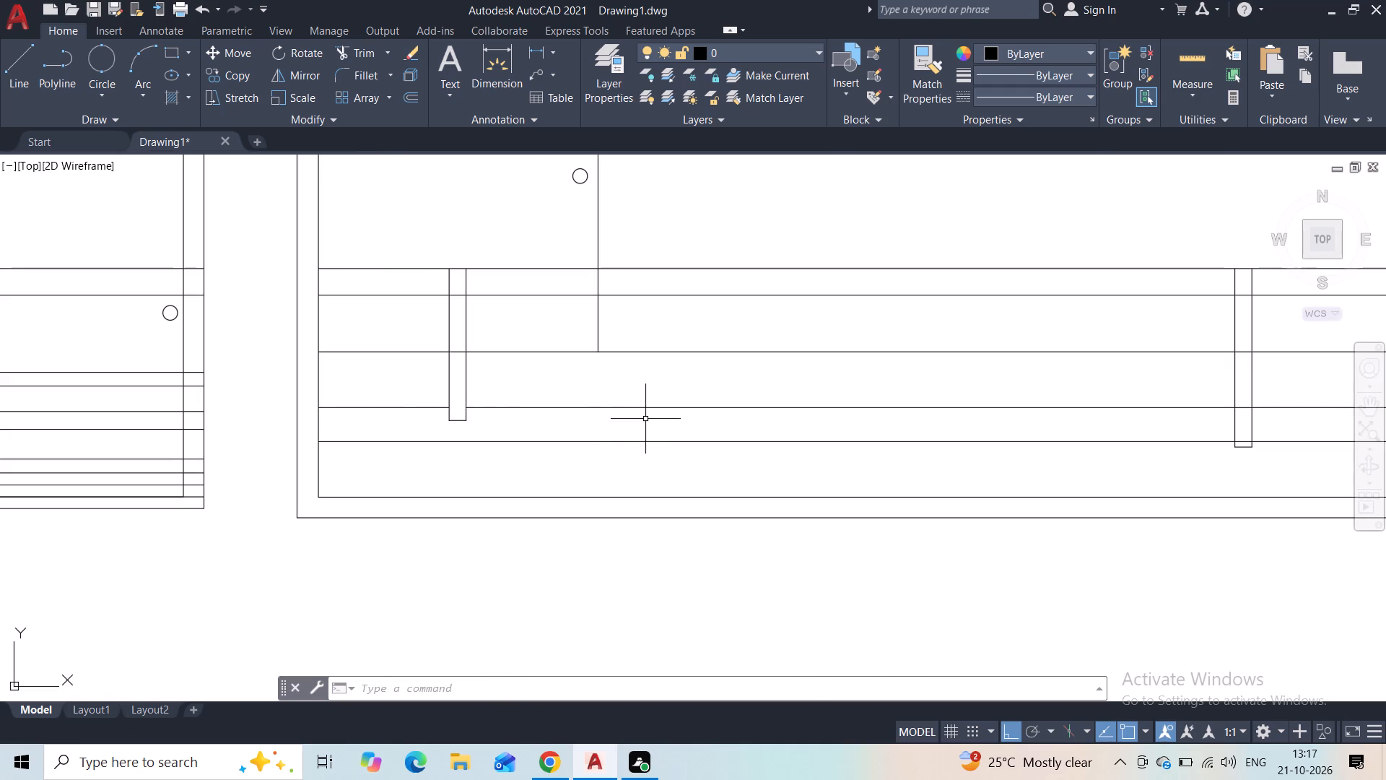
{"action": "left_click", "coordinate": [477, 370]}
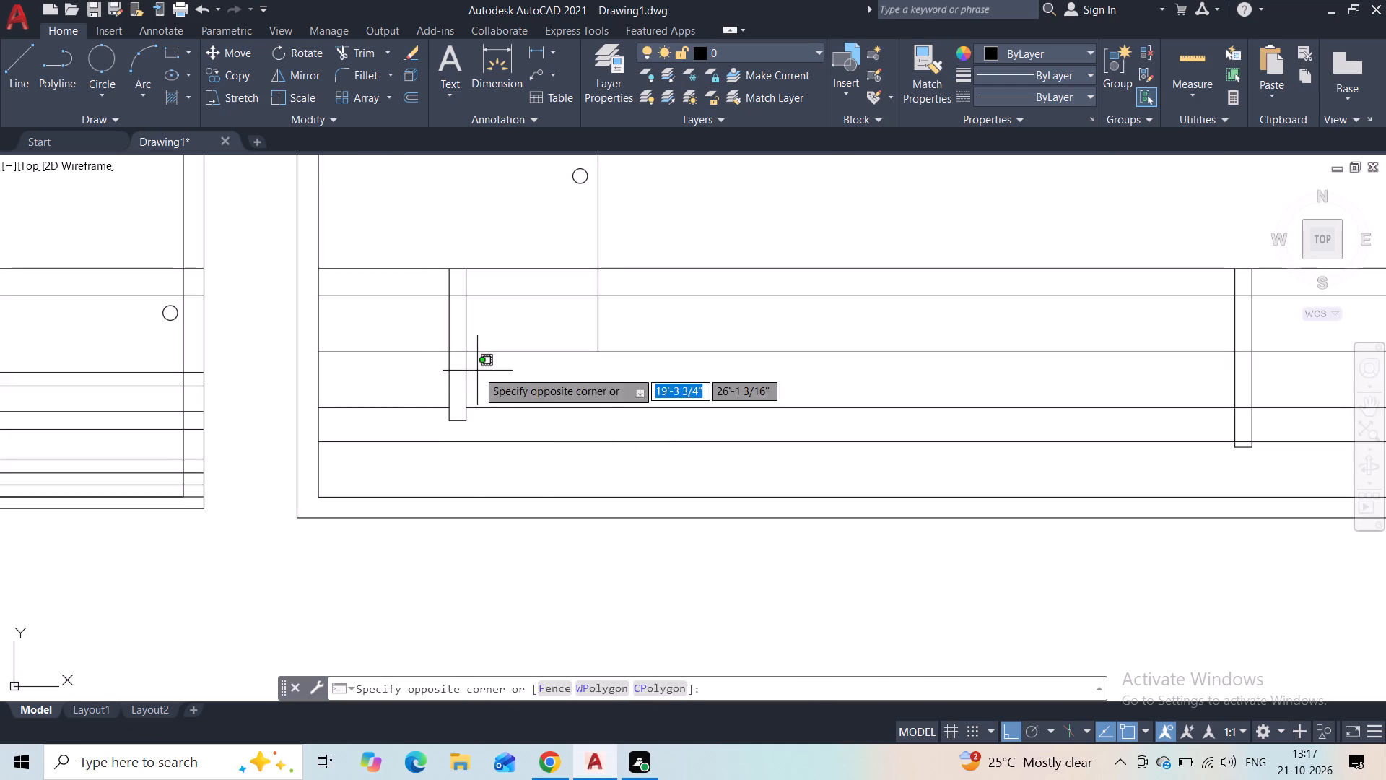
{"action": "left_click", "coordinate": [442, 383]}
{"action": "scroll", "coordinate": [445, 383], "scroll_direction": "up", "scroll_amount": 2}
{"action": "left_click", "coordinate": [474, 476]}
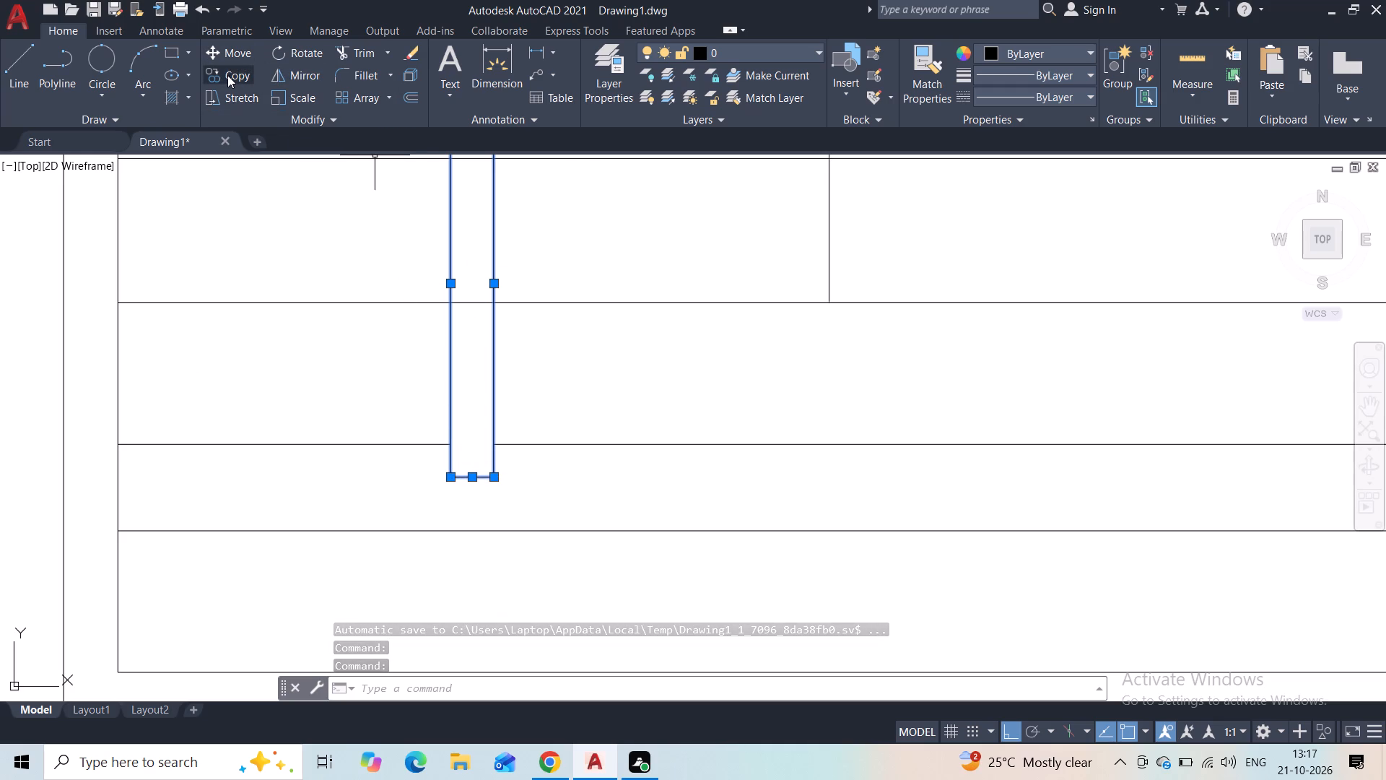
{"action": "scroll", "coordinate": [282, 243], "scroll_direction": "down", "scroll_amount": 1}
{"action": "middle_click_drag", "start_coordinate": [279, 243], "coordinate": [97, 406]}
{"action": "scroll", "coordinate": [206, 315], "scroll_direction": "up", "scroll_amount": 2}
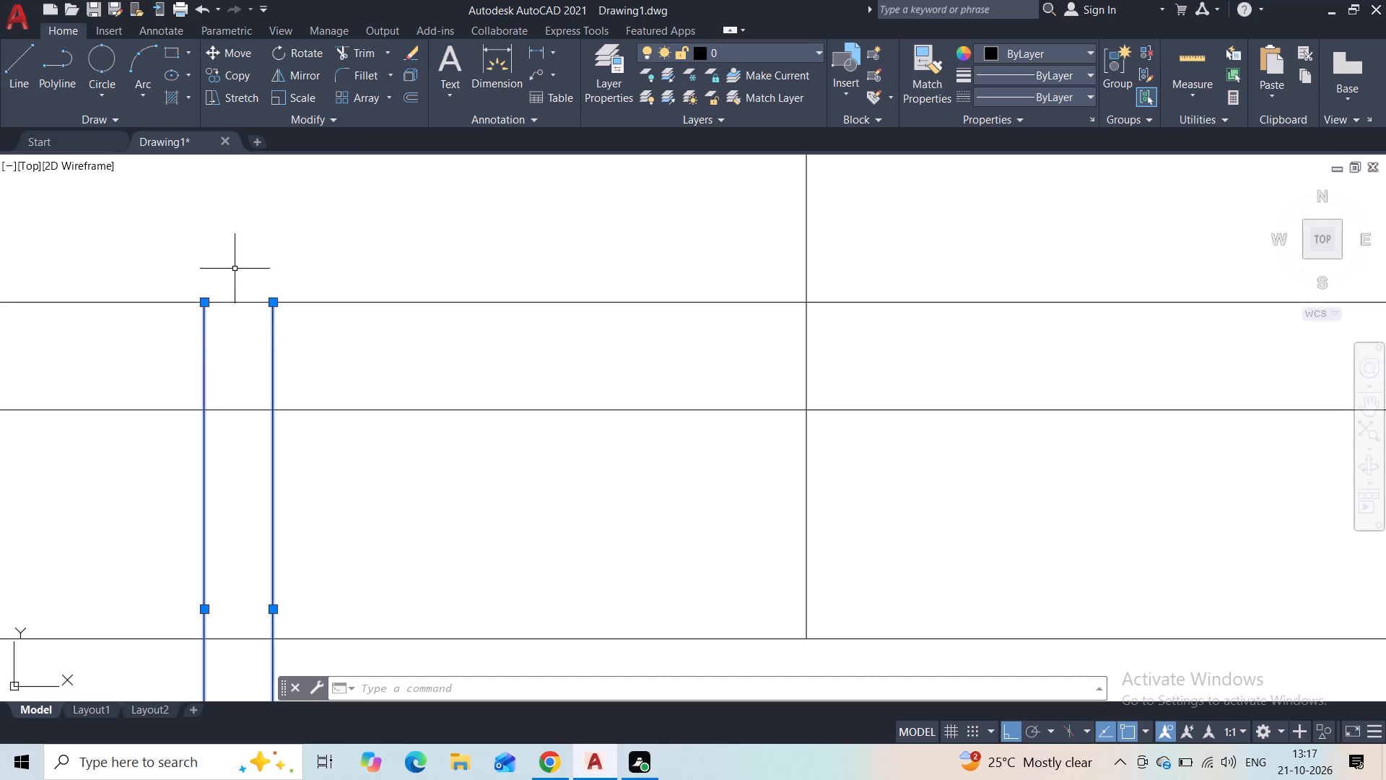
{"action": "left_click", "coordinate": [227, 53]}
{"action": "middle_click_drag", "start_coordinate": [333, 502], "coordinate": [328, 285]}
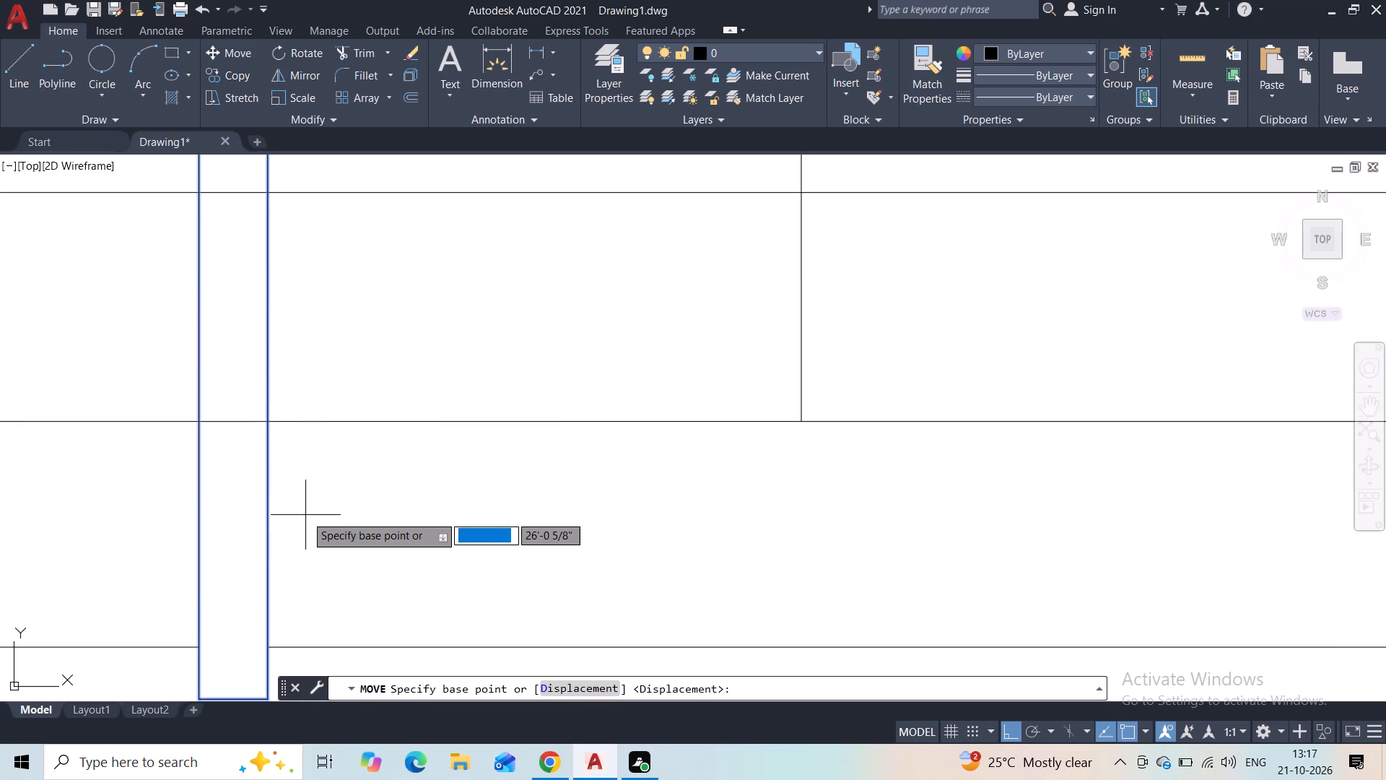
{"action": "scroll", "coordinate": [305, 515], "scroll_direction": "down", "scroll_amount": 1}
{"action": "middle_click_drag", "start_coordinate": [311, 536], "coordinate": [329, 425]}
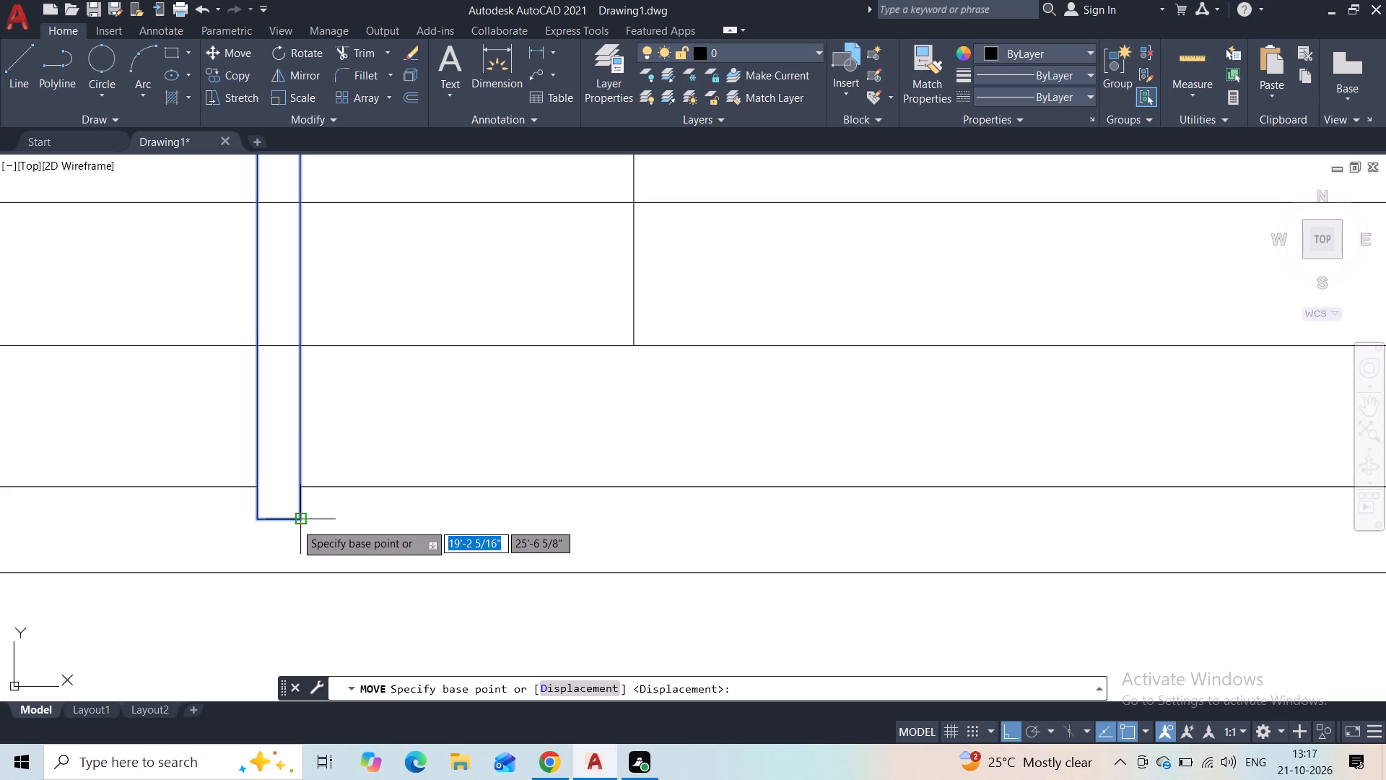
{"action": "left_click", "coordinate": [284, 523]}
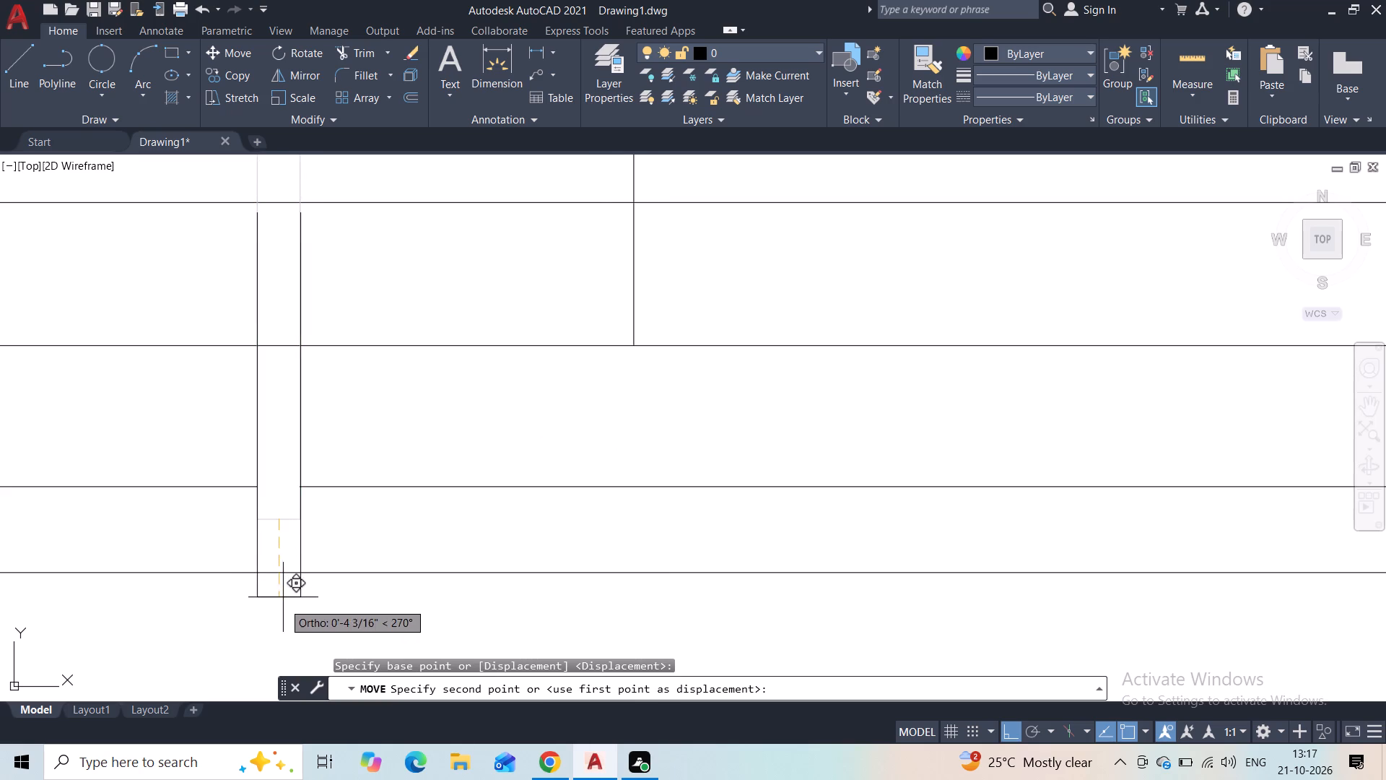
{"action": "left_click", "coordinate": [286, 614]}
Draw vertical lines from both upper ends of the moved post to the second railing line from the top.
{"action": "middle_click_drag", "start_coordinate": [287, 415], "coordinate": [277, 572]}
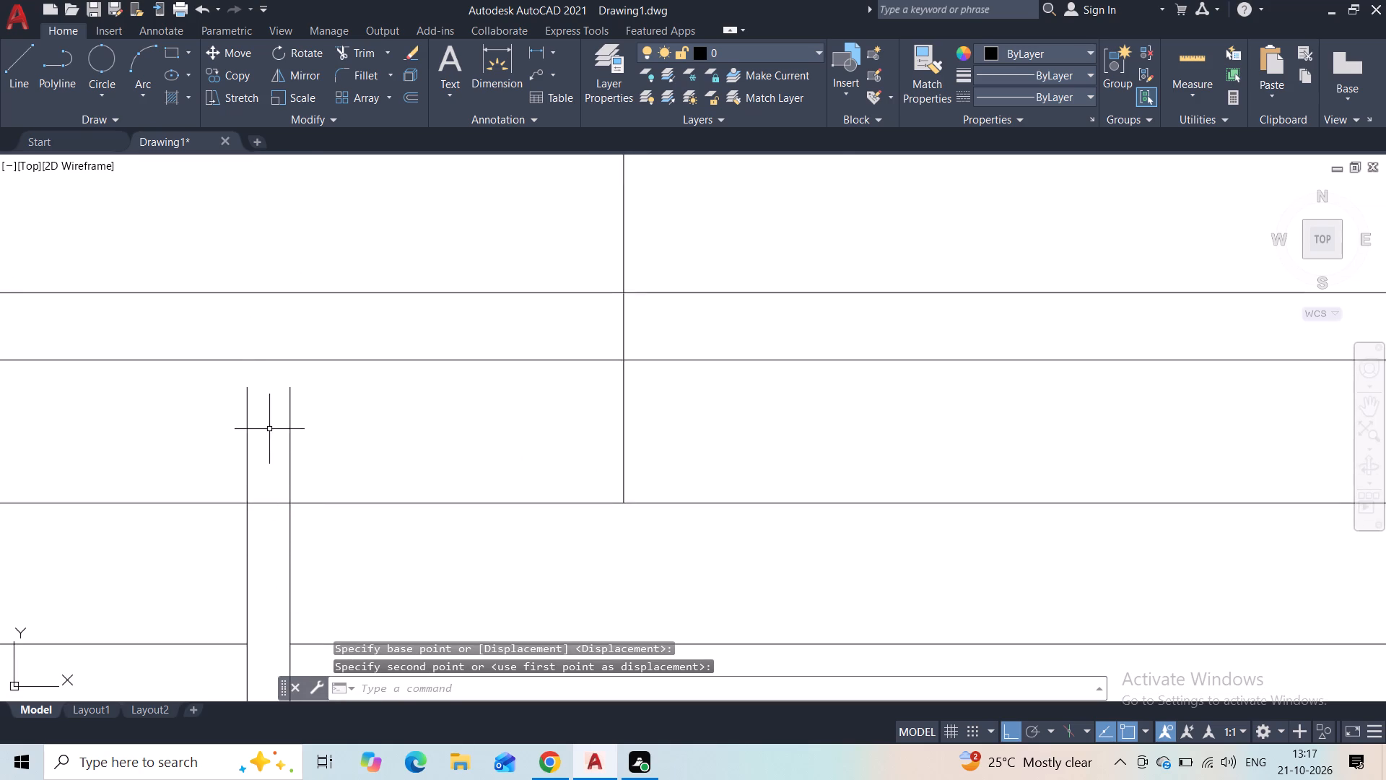
{"action": "scroll", "coordinate": [254, 372], "scroll_direction": "up", "scroll_amount": 2}
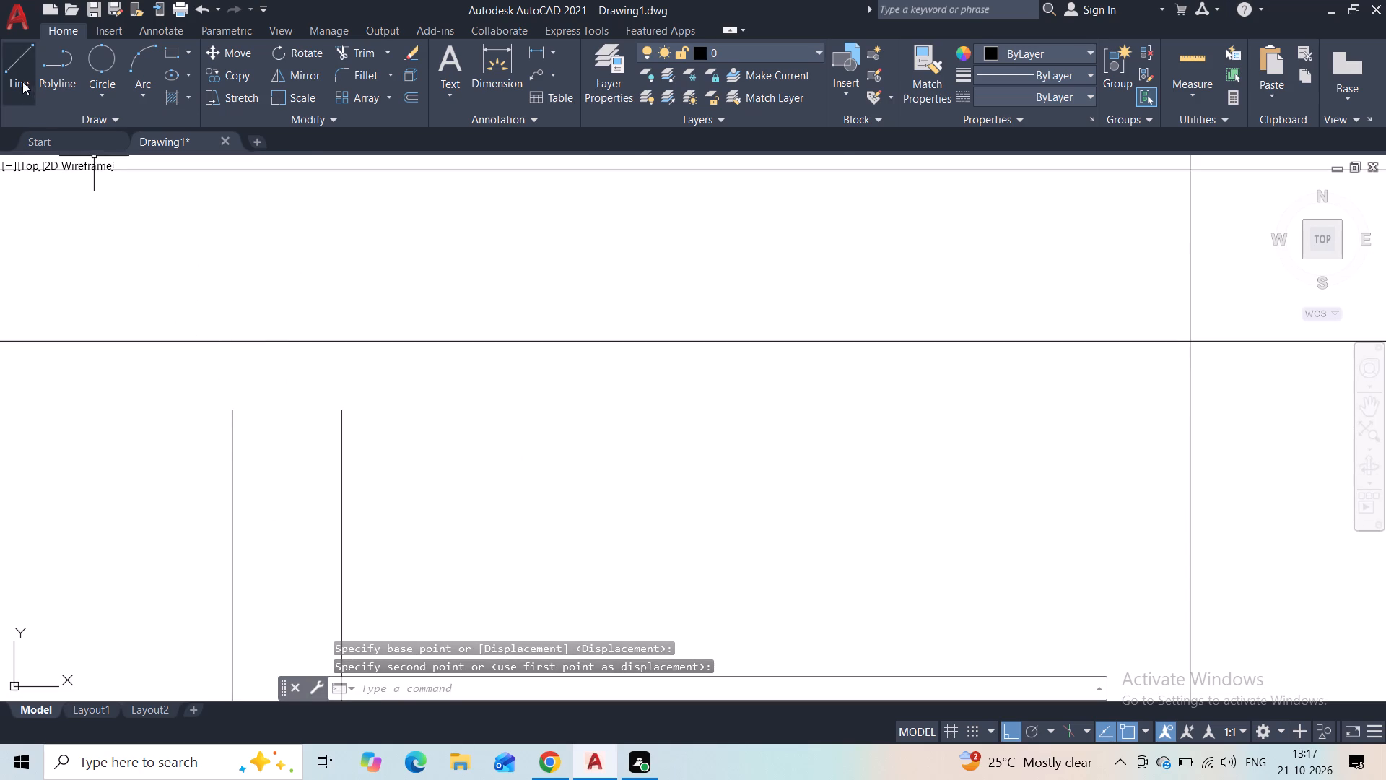
{"action": "left_click", "coordinate": [22, 82]}
{"action": "left_click", "coordinate": [230, 413]}
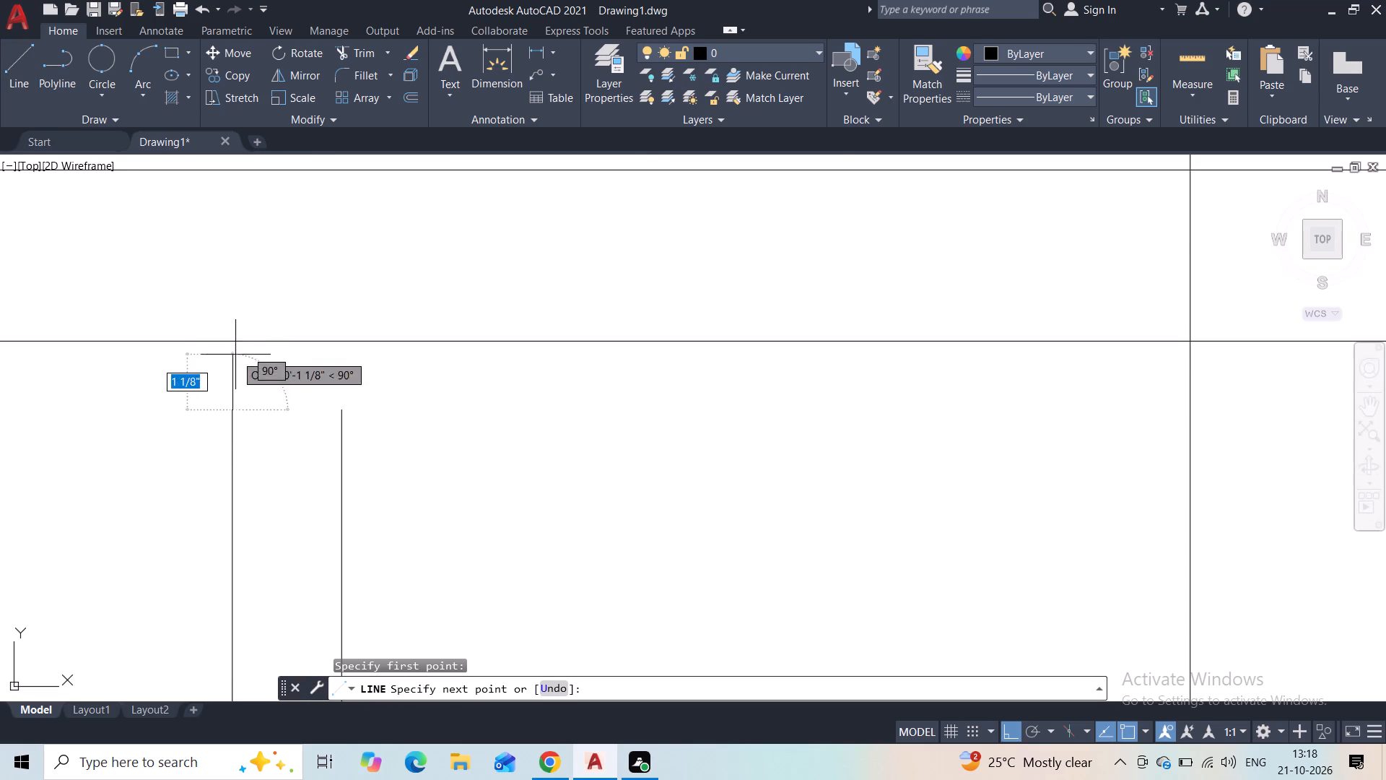
{"action": "left_click", "coordinate": [235, 347]}
{"action": "key", "text": "Escape"}
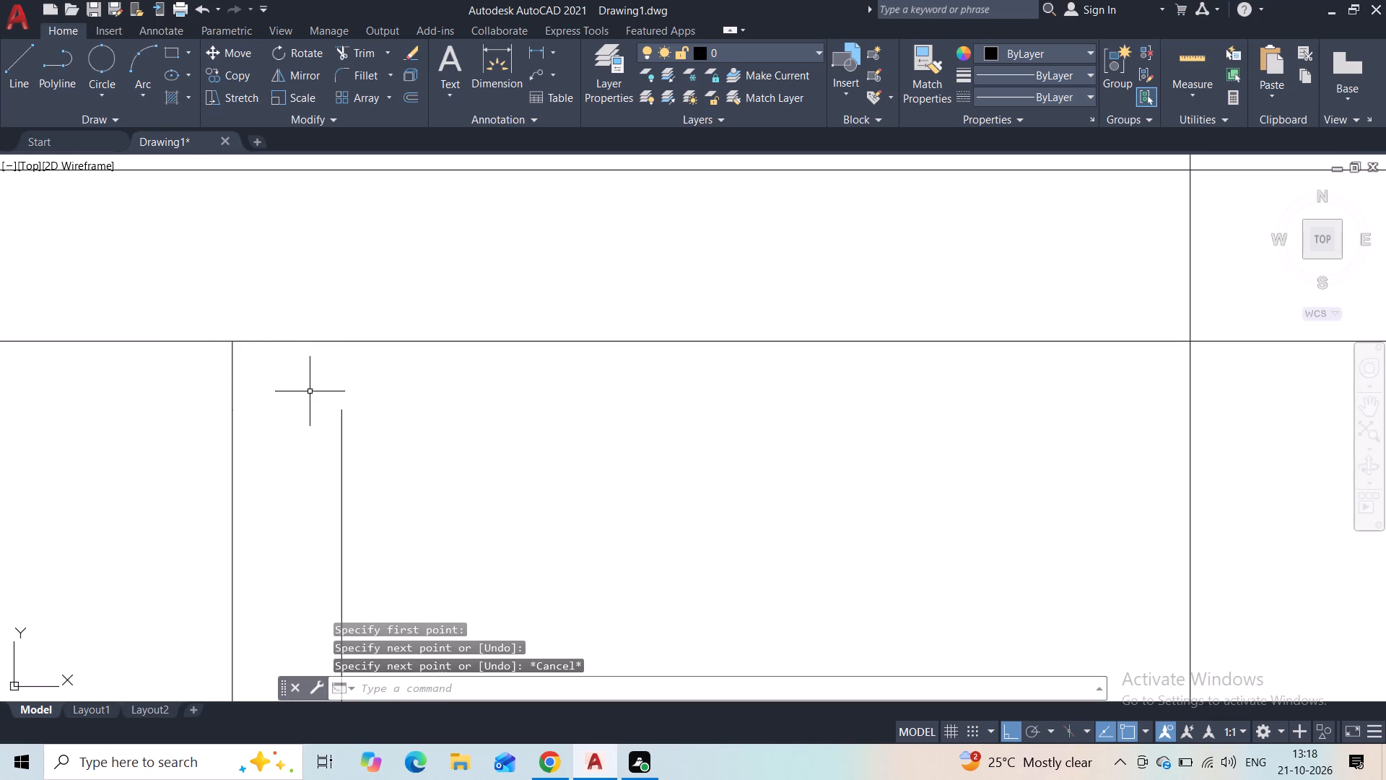
{"action": "key", "text": "space"}
{"action": "left_click", "coordinate": [344, 409]}
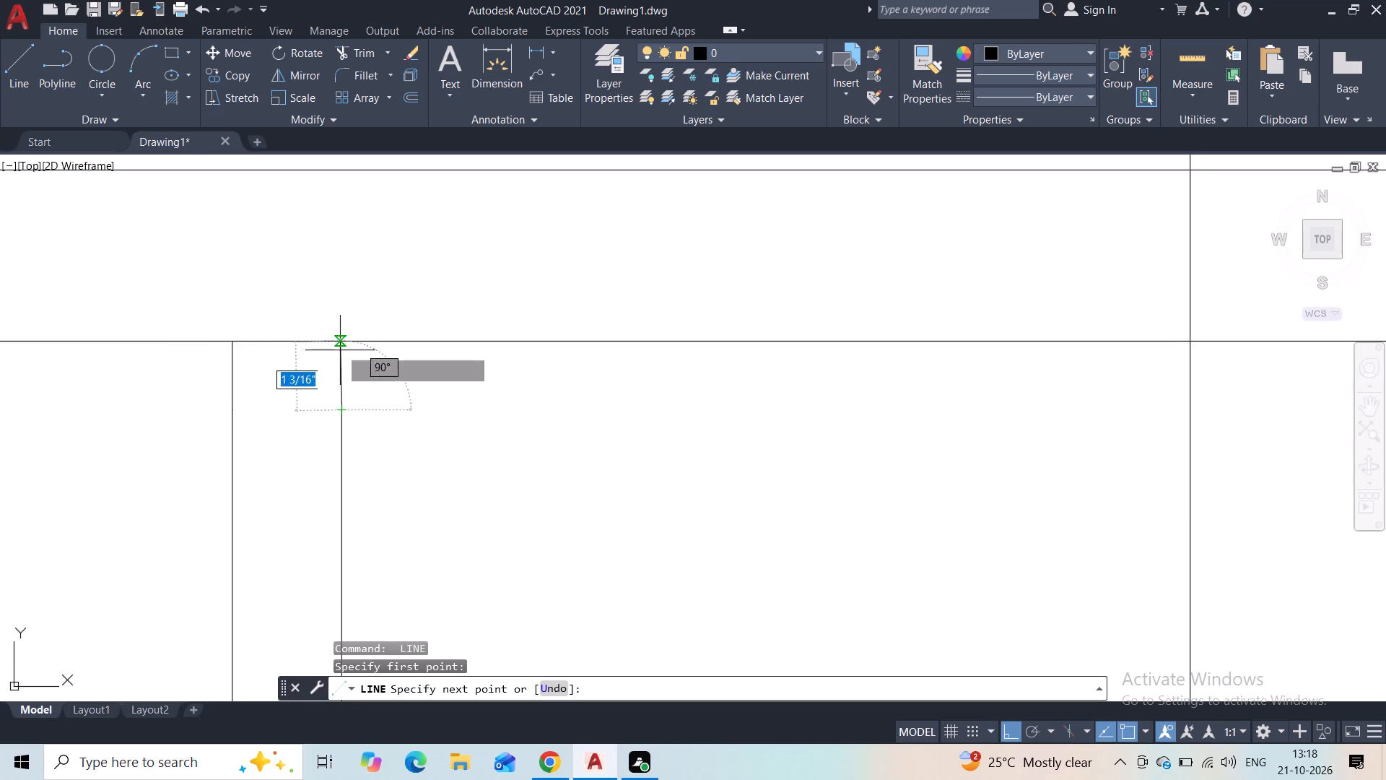
{"action": "left_click", "coordinate": [343, 343]}
{"action": "key", "text": "Escape"}
Continue both sides of the terrace railing's left post with vertical lines up to the railing's top line.
{"action": "scroll", "coordinate": [372, 400], "scroll_direction": "down", "scroll_amount": 4}
{"action": "scroll", "coordinate": [500, 429], "scroll_direction": "down", "scroll_amount": 1}
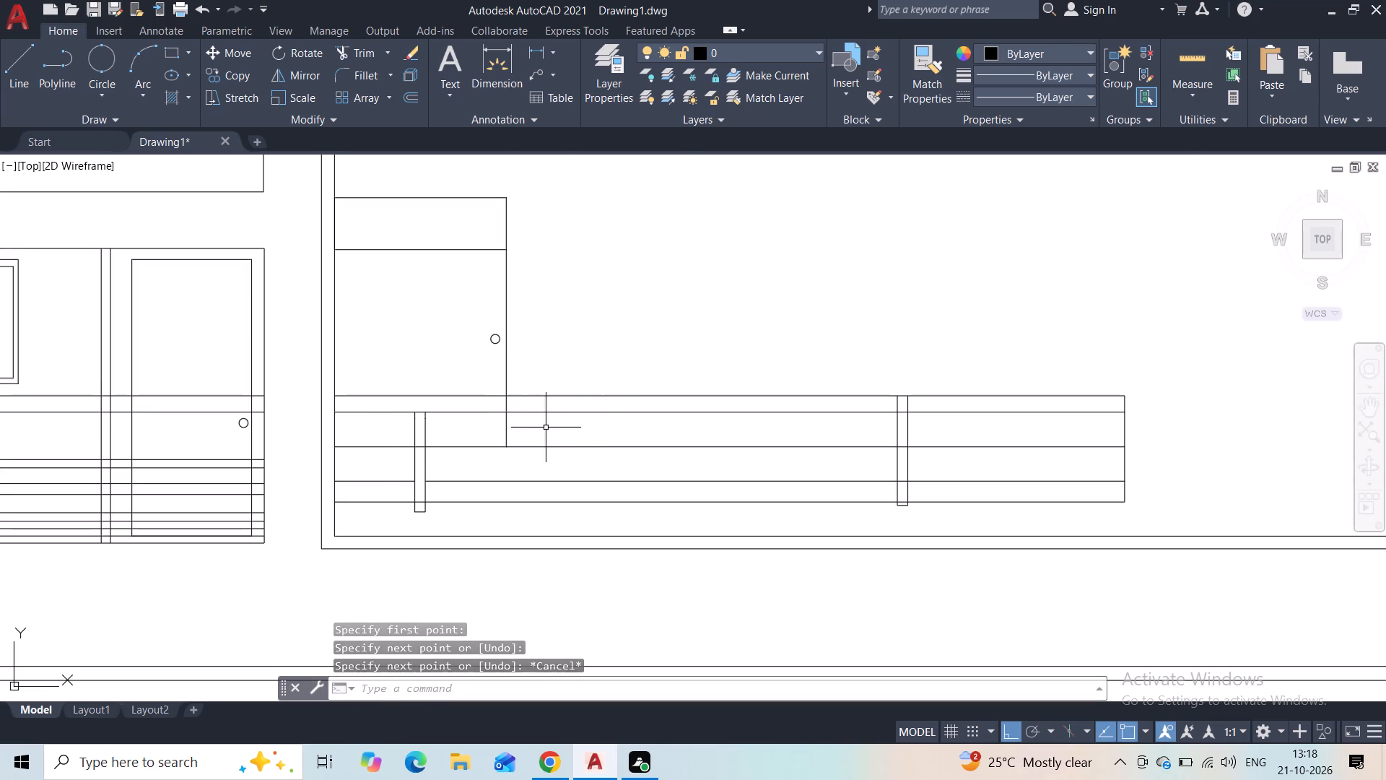
{"action": "scroll", "coordinate": [412, 403], "scroll_direction": "up", "scroll_amount": 1}
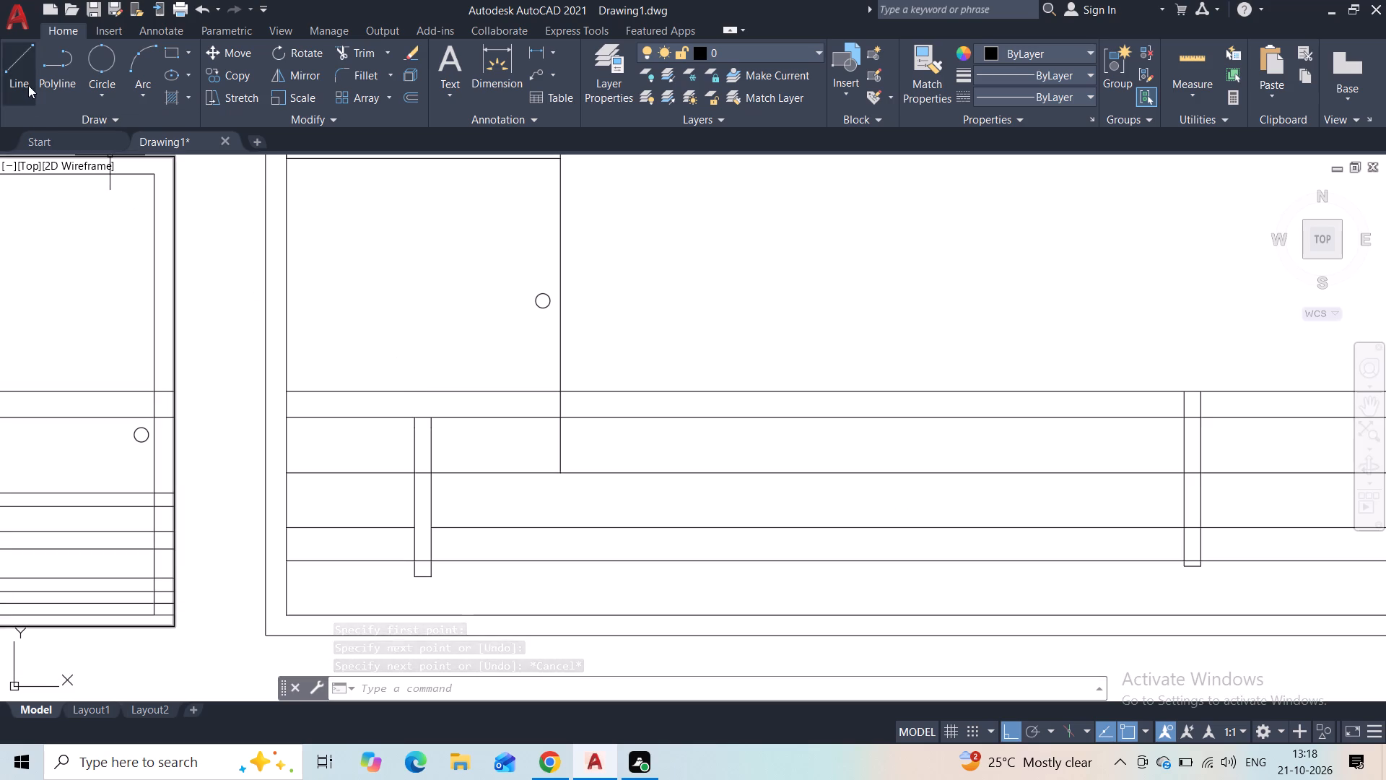
{"action": "left_click", "coordinate": [27, 83]}
{"action": "scroll", "coordinate": [388, 406], "scroll_direction": "up", "scroll_amount": 2}
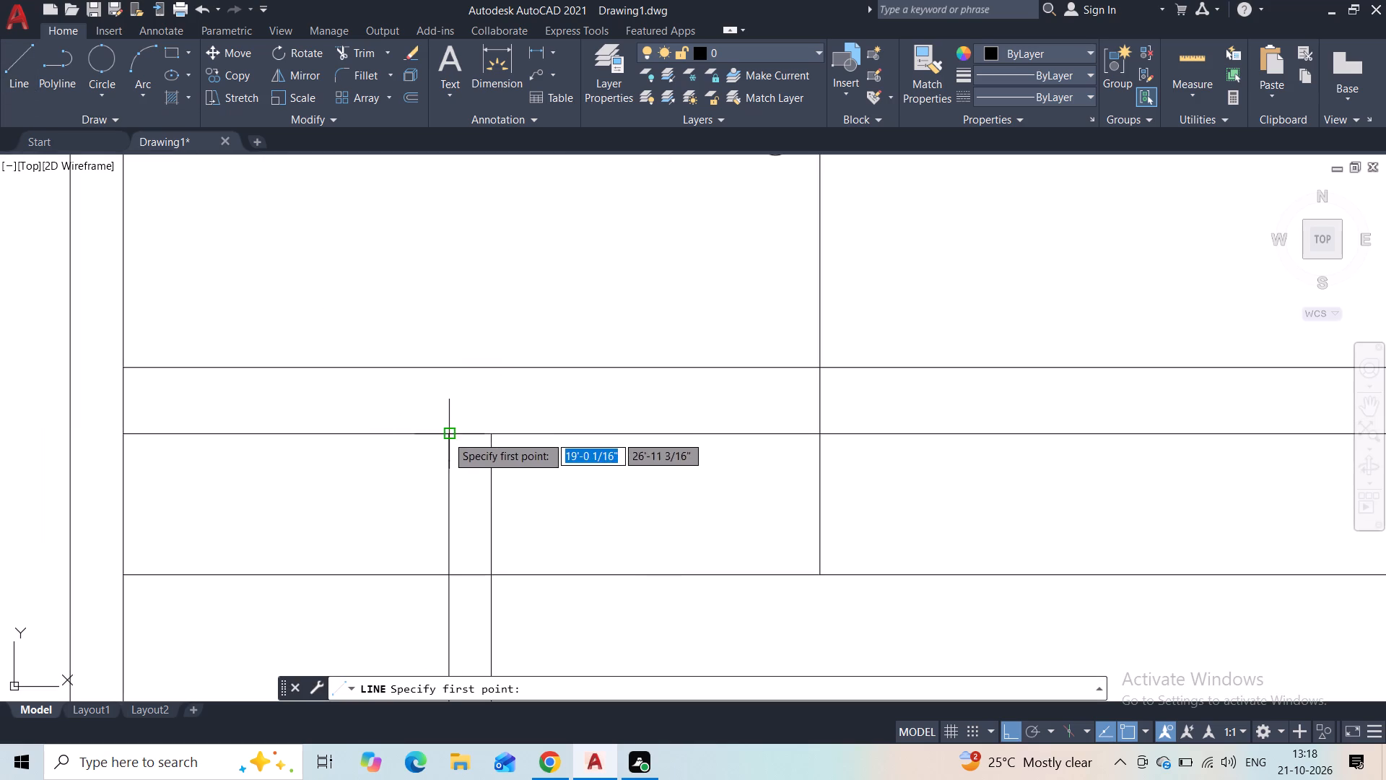
{"action": "left_click", "coordinate": [449, 437]}
{"action": "left_click", "coordinate": [447, 364]}
{"action": "key", "text": "Escape"}
{"action": "key", "text": "space"}
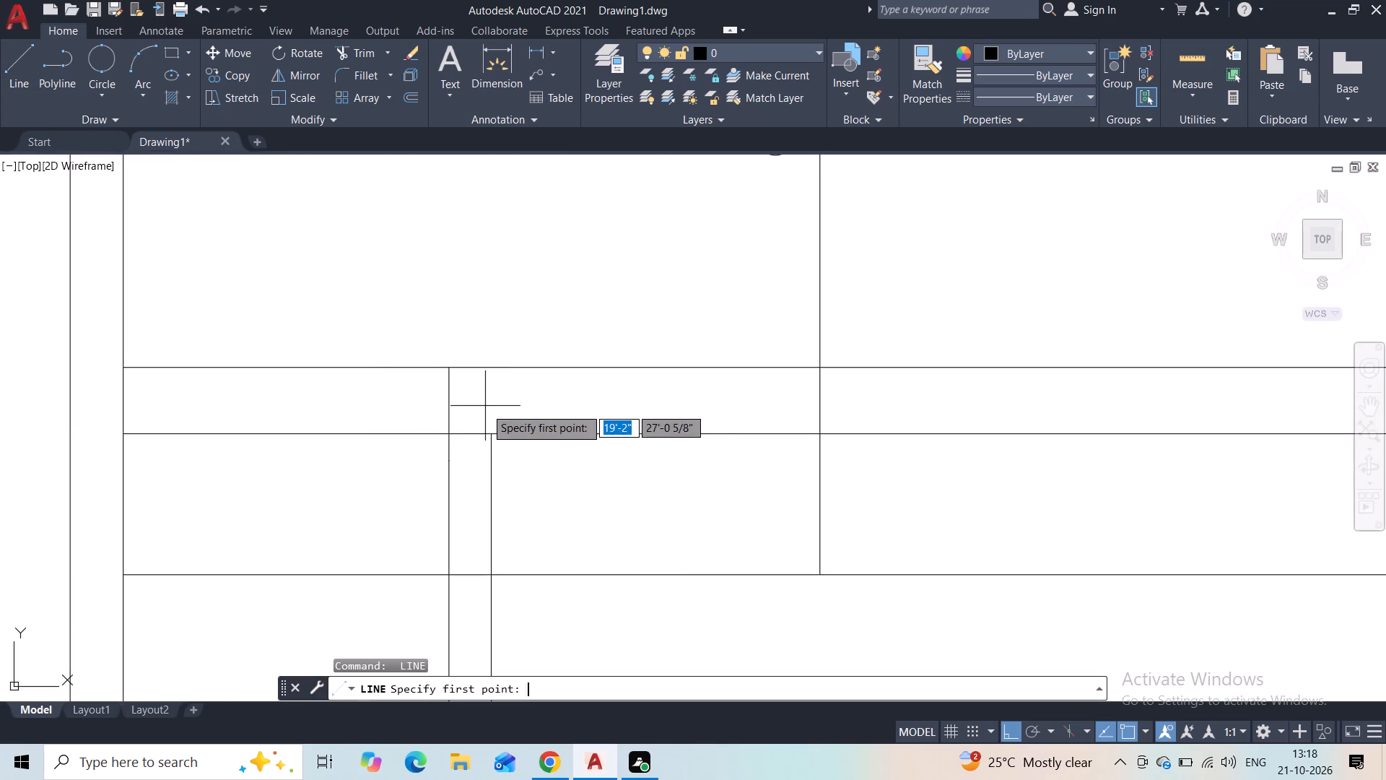
{"action": "left_click", "coordinate": [493, 430]}
{"action": "left_click", "coordinate": [492, 365]}
{"action": "key", "text": "Escape"}
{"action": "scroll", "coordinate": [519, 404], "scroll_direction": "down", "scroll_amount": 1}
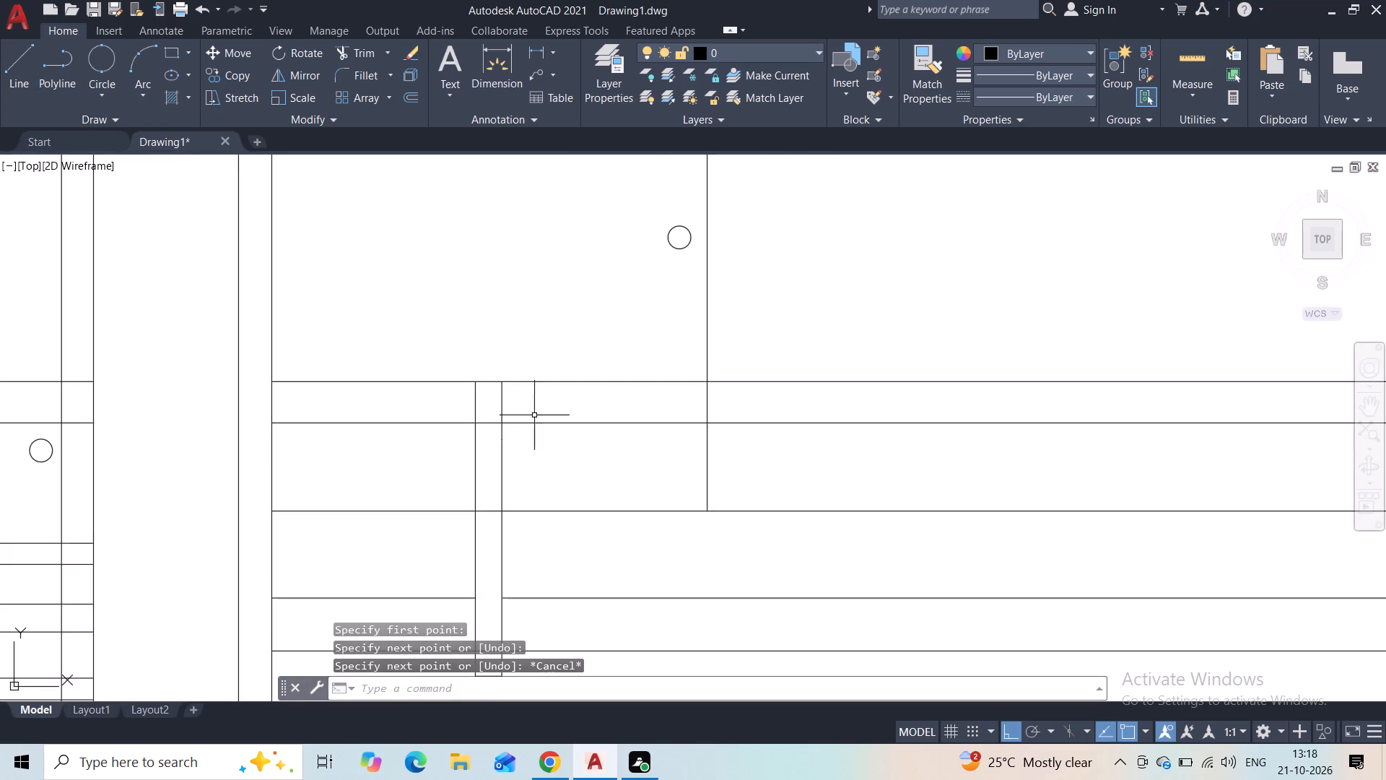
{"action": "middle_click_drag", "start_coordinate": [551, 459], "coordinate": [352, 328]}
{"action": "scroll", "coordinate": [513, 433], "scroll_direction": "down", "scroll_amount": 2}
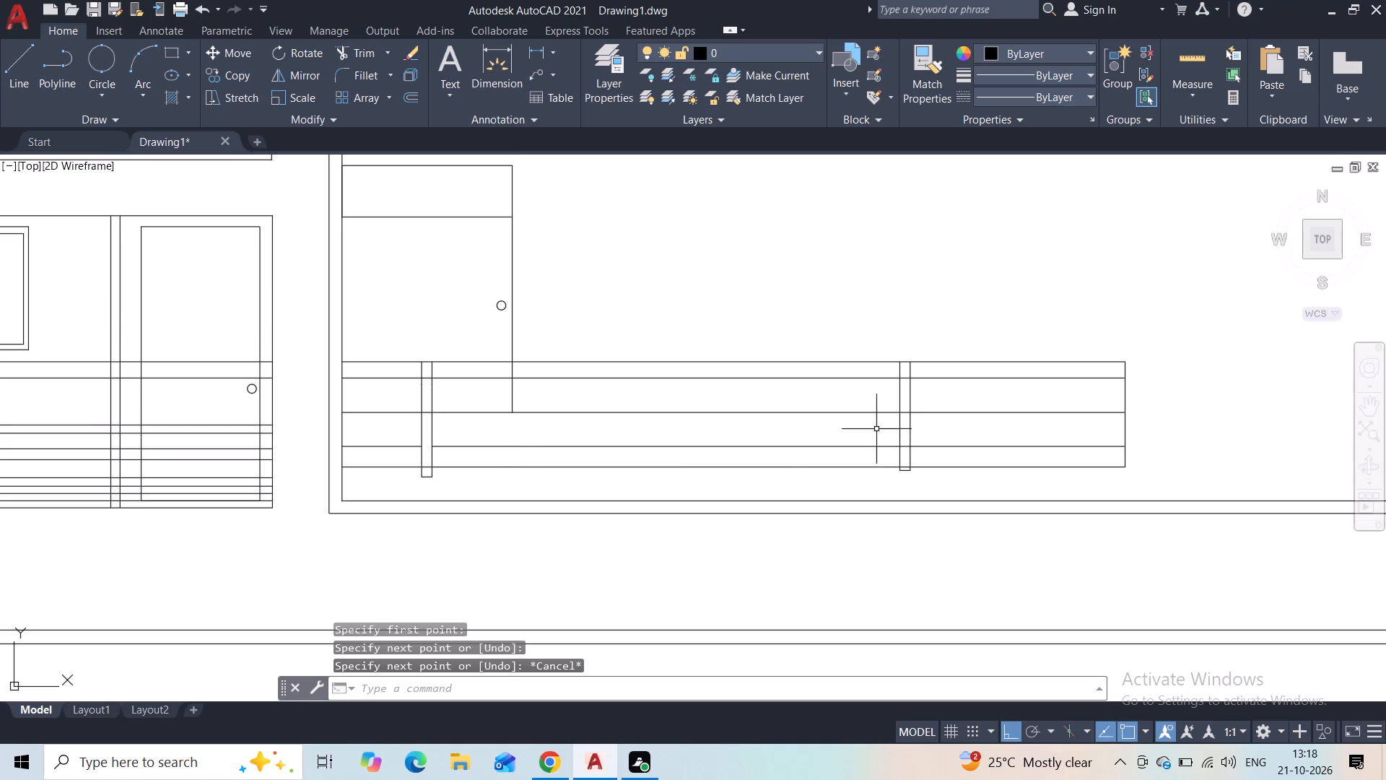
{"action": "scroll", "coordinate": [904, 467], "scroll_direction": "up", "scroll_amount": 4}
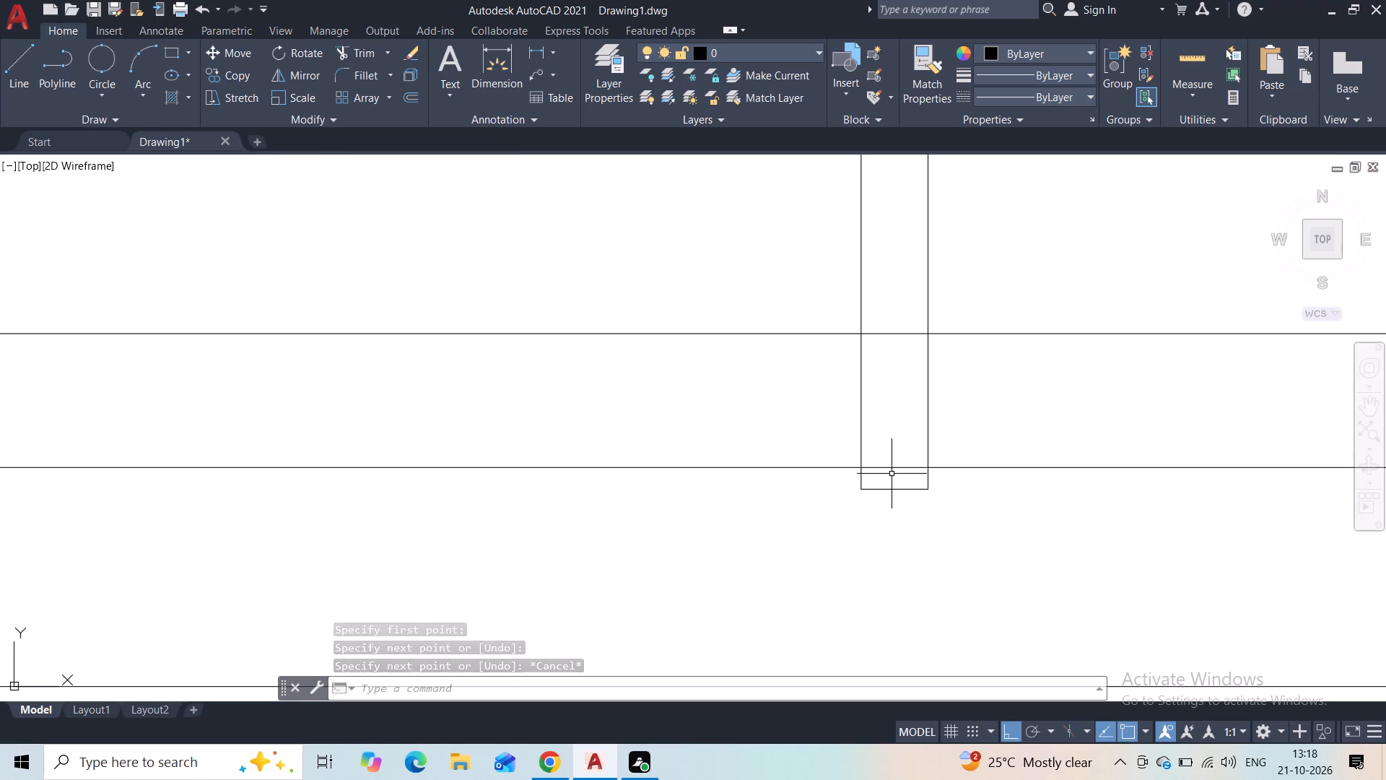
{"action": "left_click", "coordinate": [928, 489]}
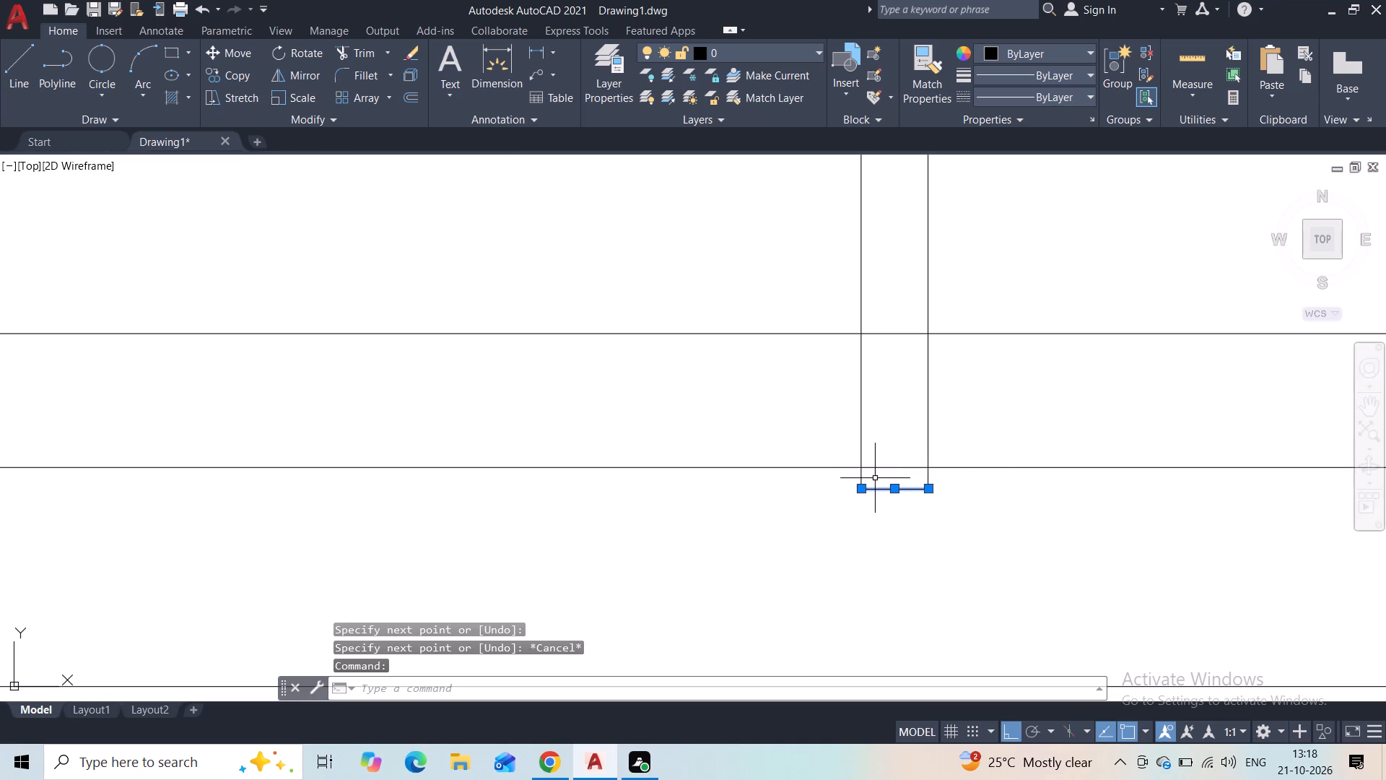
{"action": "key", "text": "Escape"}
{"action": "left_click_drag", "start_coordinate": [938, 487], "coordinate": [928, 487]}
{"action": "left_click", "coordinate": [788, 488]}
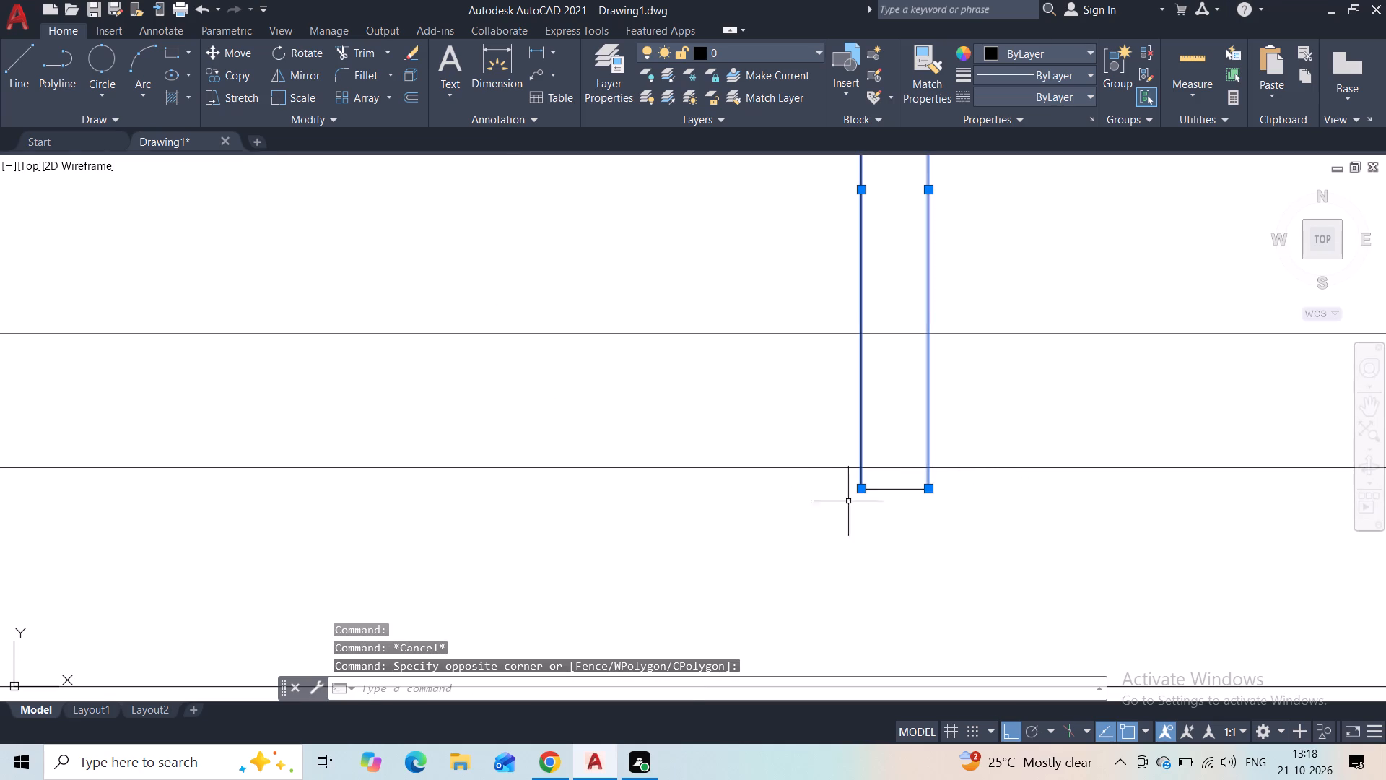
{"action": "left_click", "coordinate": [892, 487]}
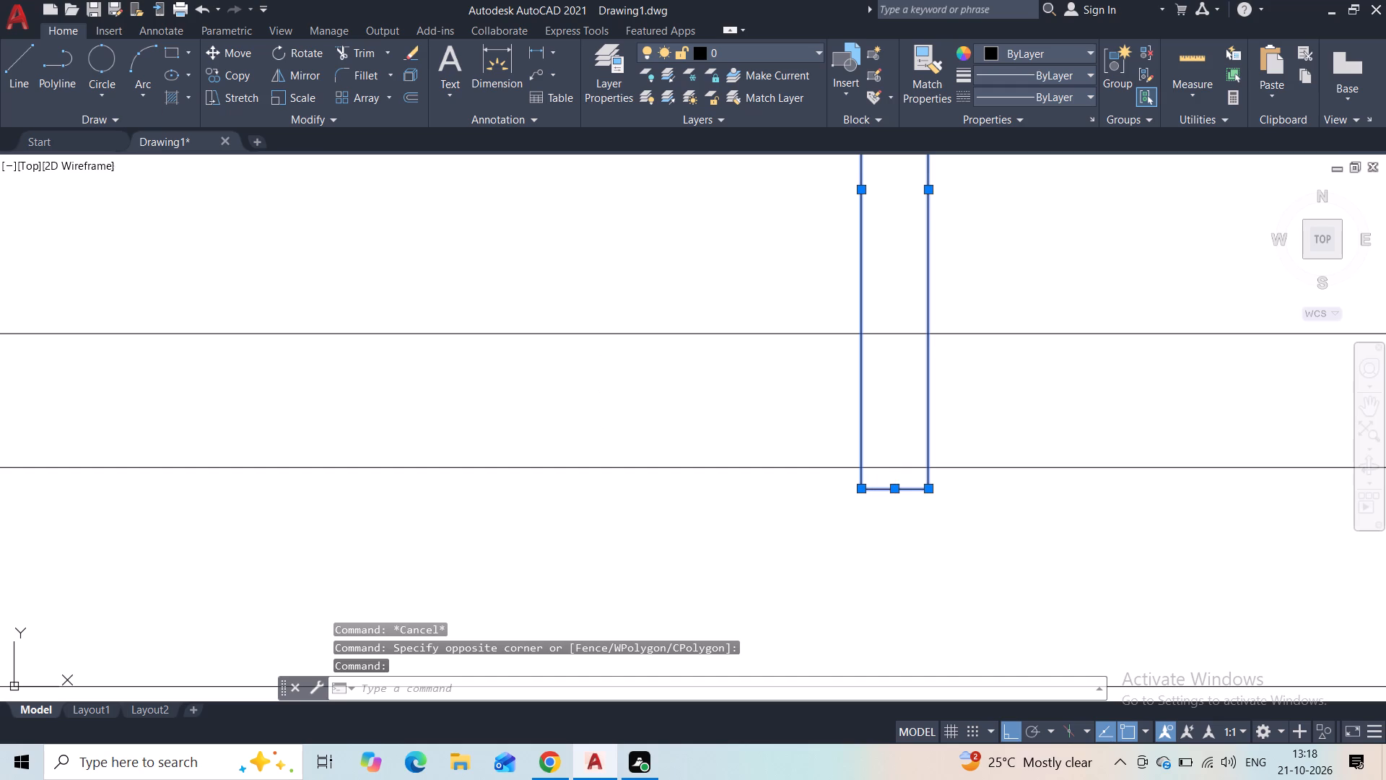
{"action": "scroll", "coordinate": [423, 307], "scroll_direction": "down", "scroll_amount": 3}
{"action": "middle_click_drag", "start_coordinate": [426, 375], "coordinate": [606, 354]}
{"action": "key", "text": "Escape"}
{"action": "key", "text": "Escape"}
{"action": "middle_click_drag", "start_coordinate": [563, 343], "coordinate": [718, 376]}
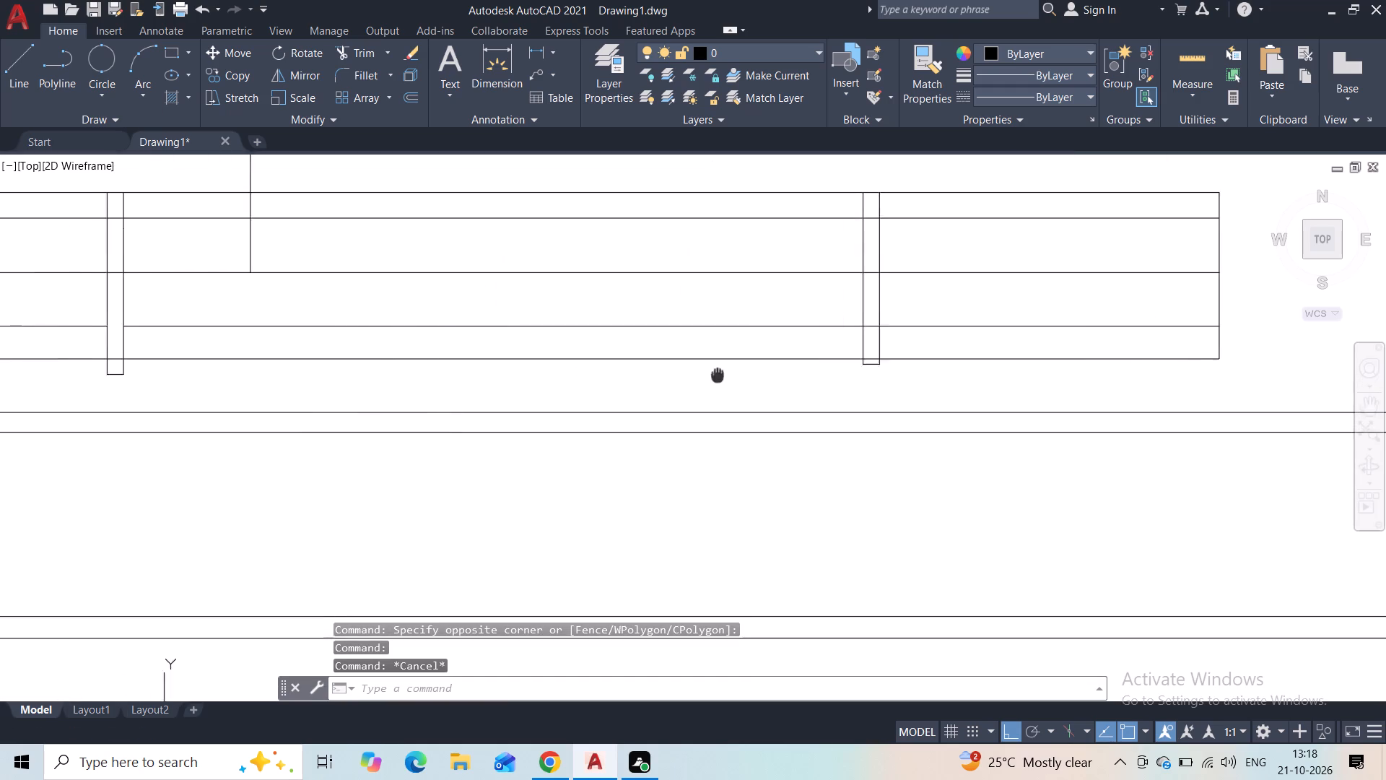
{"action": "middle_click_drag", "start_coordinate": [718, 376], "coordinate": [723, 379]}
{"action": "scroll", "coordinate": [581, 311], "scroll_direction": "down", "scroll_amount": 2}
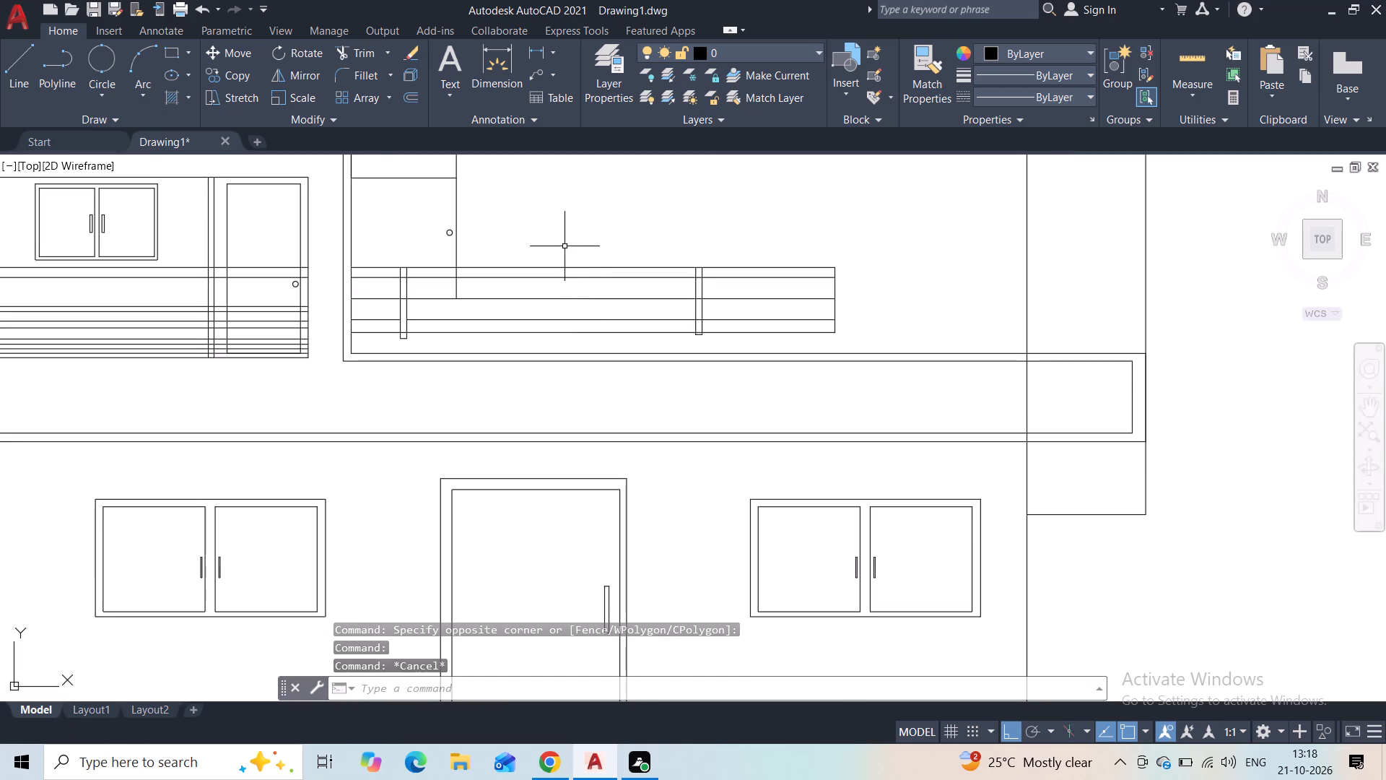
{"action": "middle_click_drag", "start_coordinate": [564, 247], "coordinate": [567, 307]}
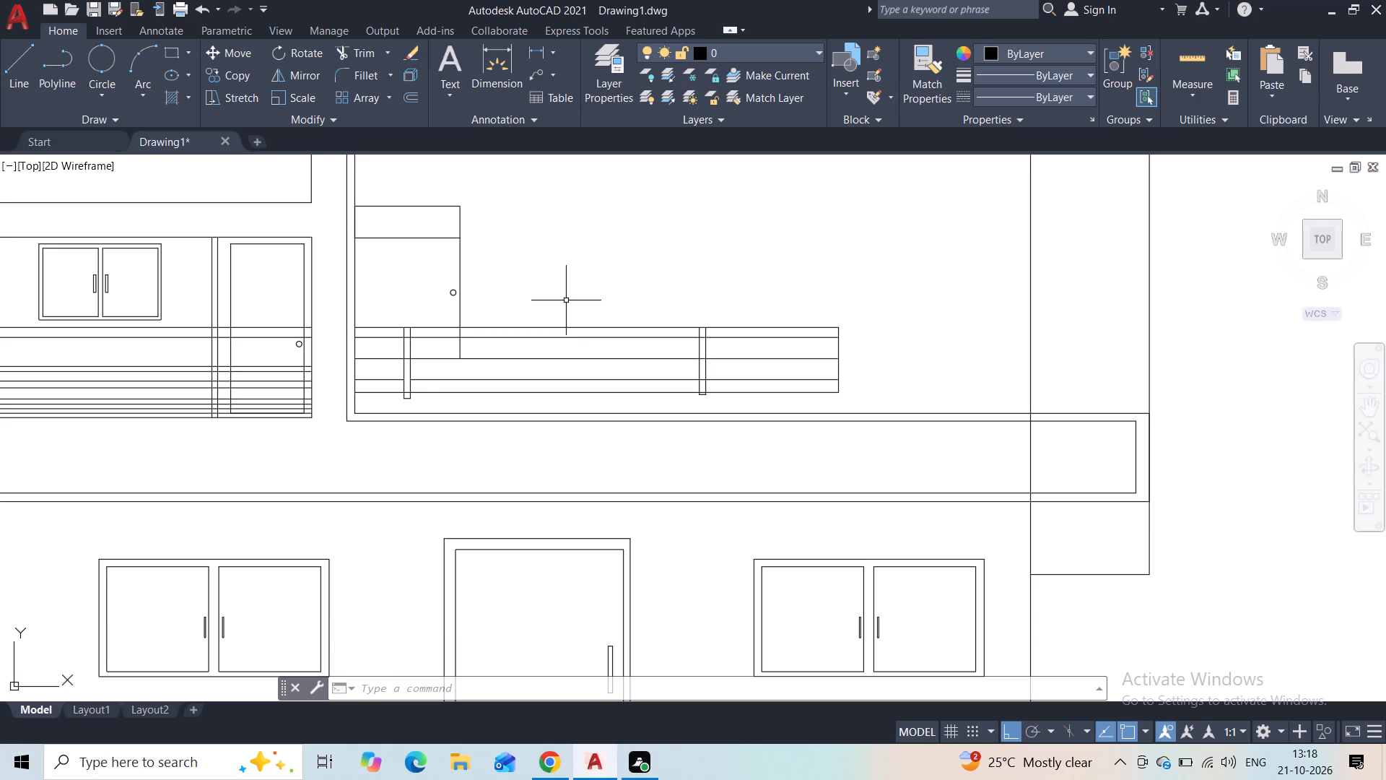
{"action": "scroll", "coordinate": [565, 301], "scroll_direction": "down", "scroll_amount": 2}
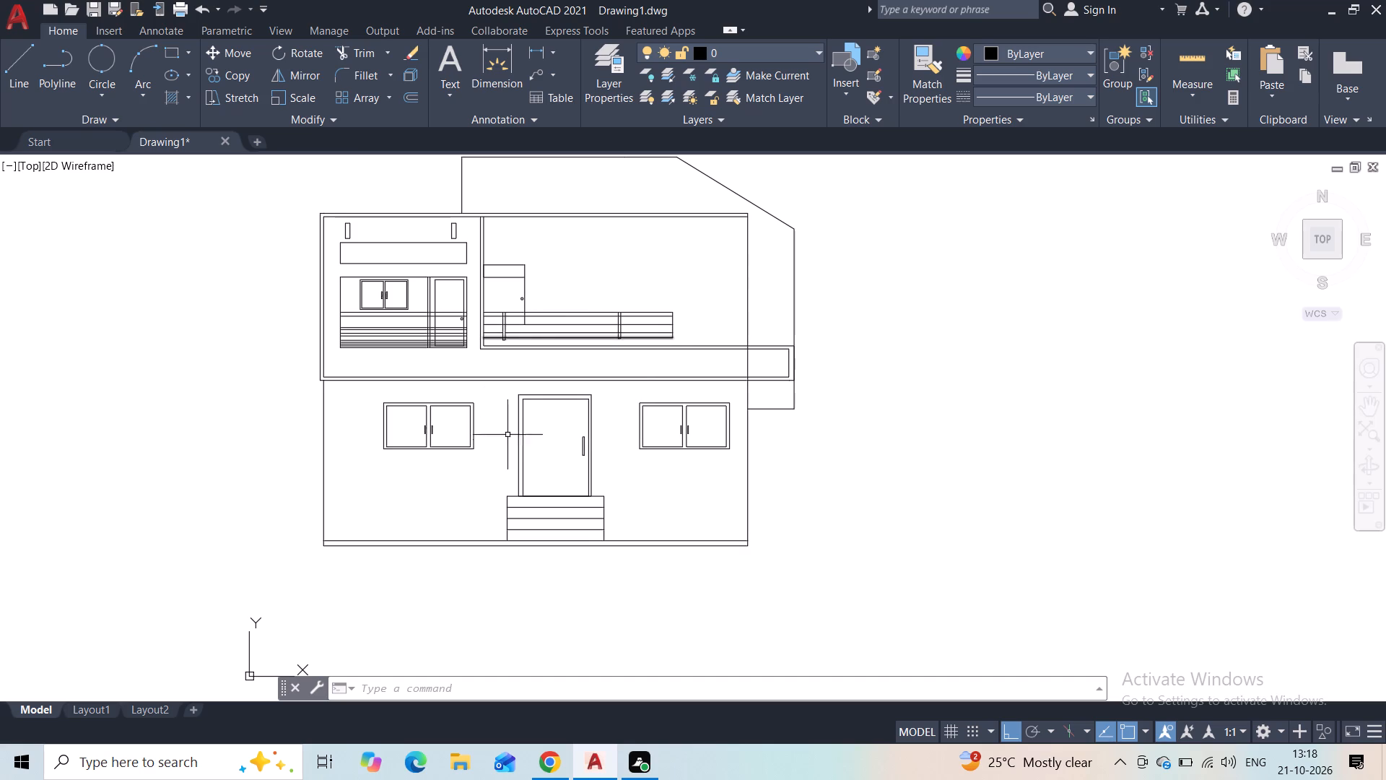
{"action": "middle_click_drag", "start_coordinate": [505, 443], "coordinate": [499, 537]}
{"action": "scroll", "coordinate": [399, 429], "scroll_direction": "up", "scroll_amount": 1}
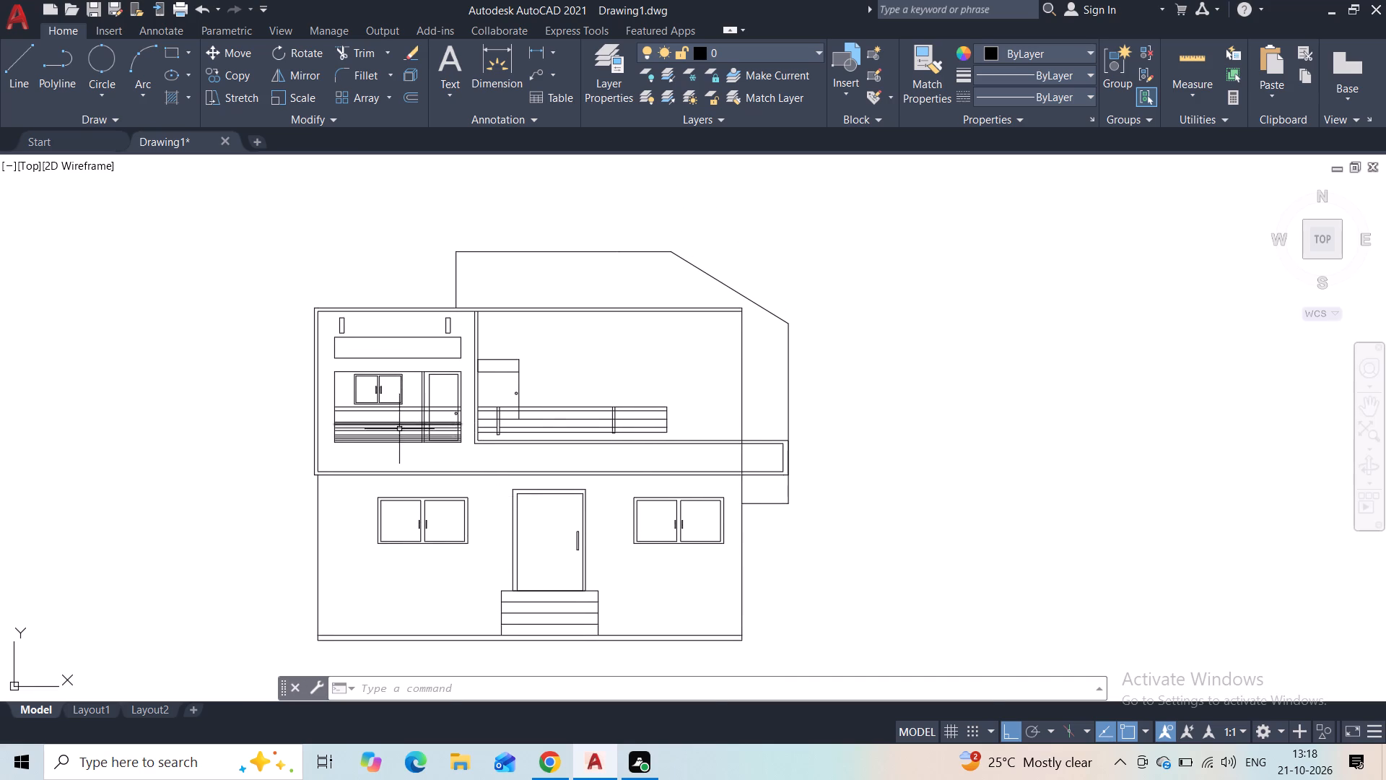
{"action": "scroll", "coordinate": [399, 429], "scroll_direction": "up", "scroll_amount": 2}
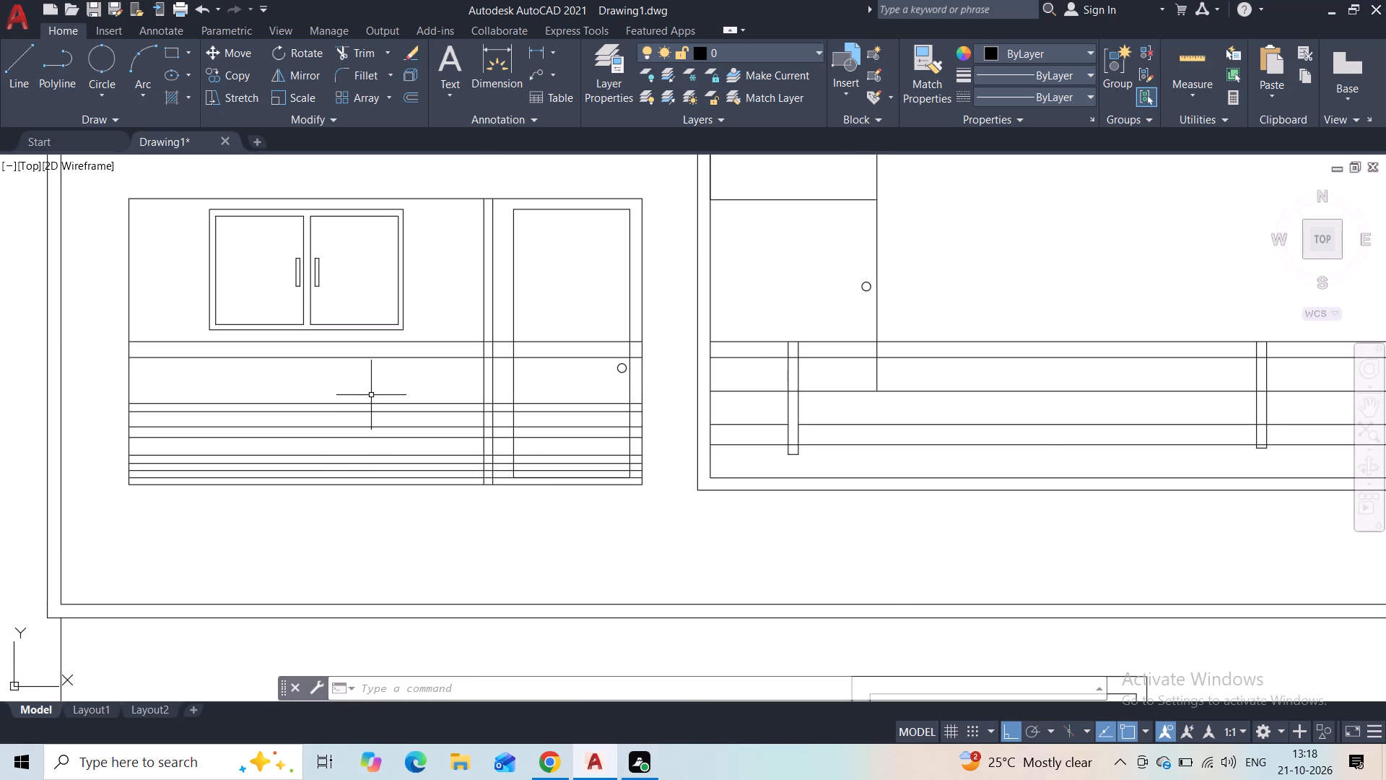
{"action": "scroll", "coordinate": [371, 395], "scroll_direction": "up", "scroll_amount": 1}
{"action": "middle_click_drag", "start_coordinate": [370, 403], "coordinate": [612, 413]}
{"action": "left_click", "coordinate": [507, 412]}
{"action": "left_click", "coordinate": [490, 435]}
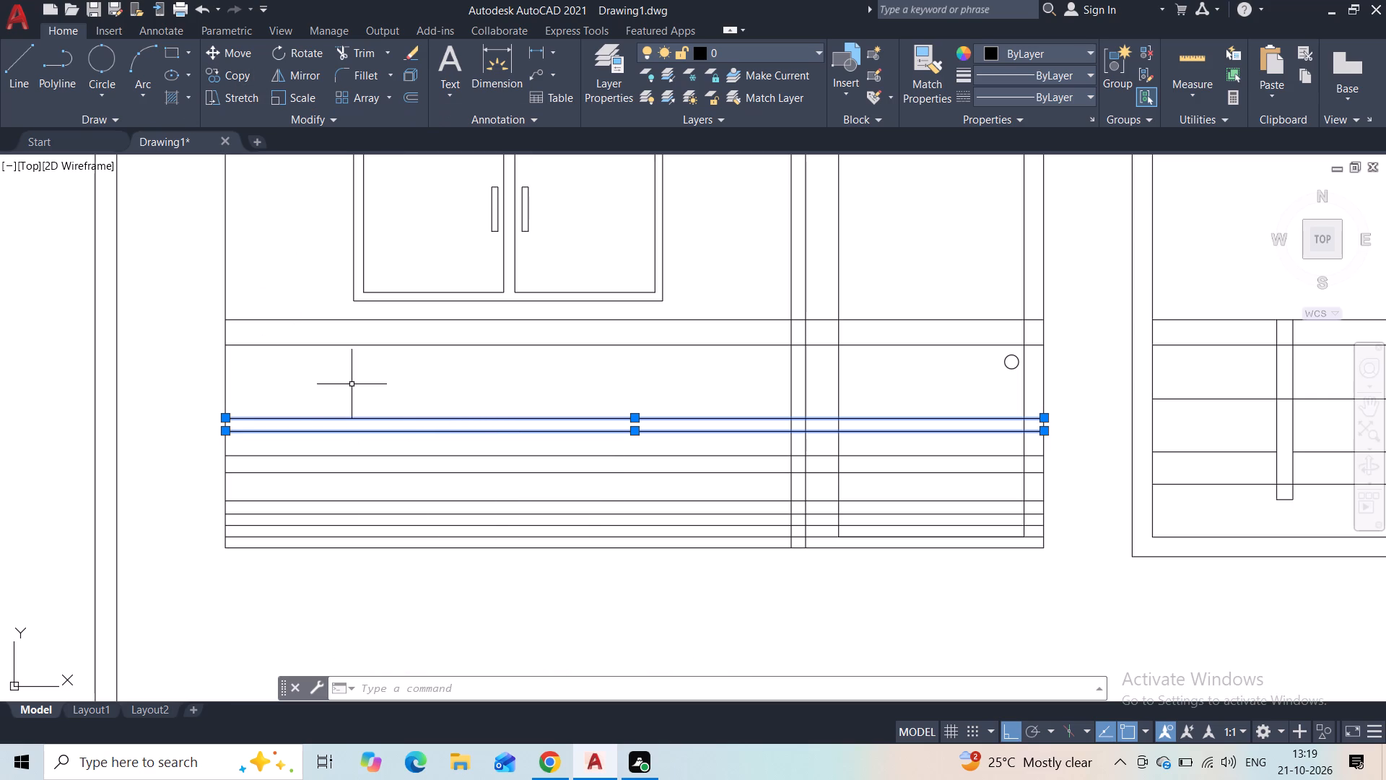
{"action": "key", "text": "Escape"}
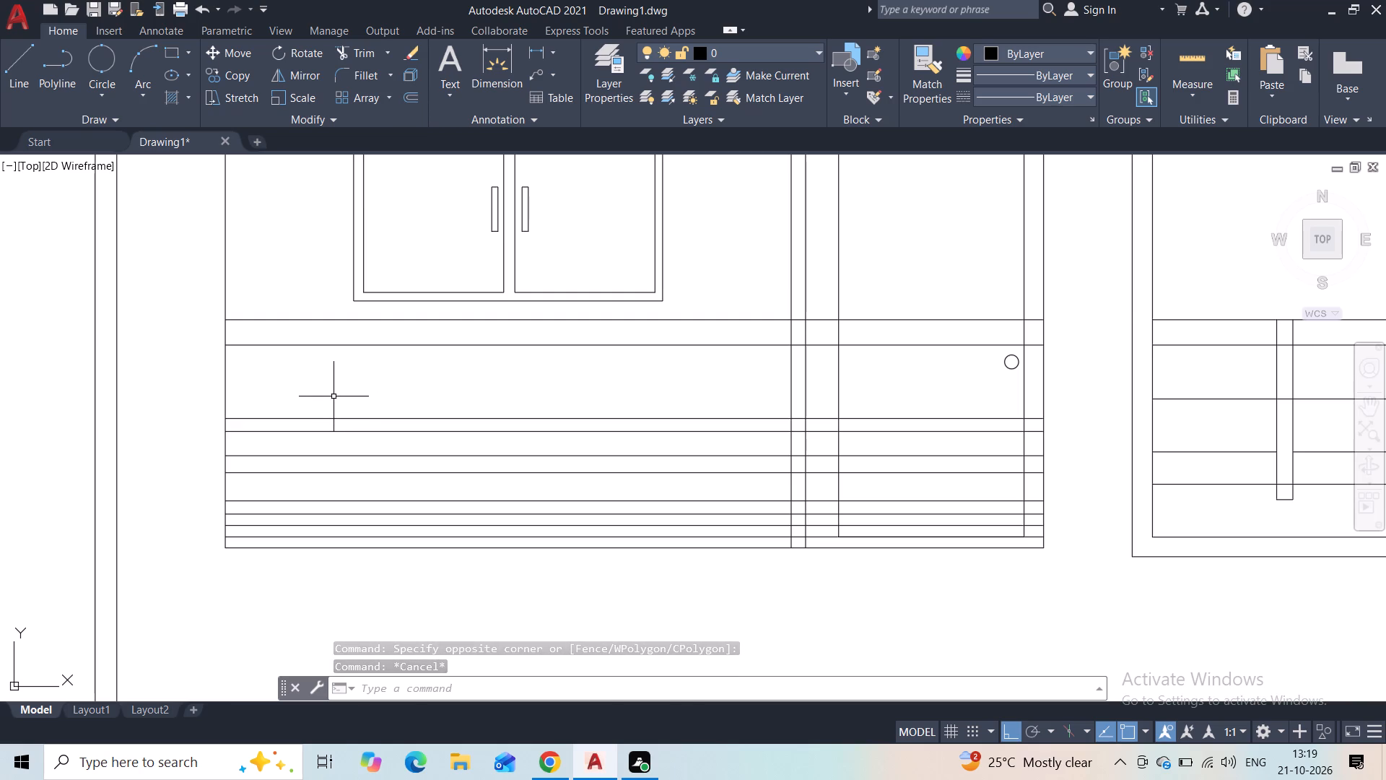
Move the upper line of the left balcony railing's second line pair from the top down, roughly halving the pair's gap.
{"action": "left_click", "coordinate": [334, 396]}
{"action": "left_click", "coordinate": [301, 447]}
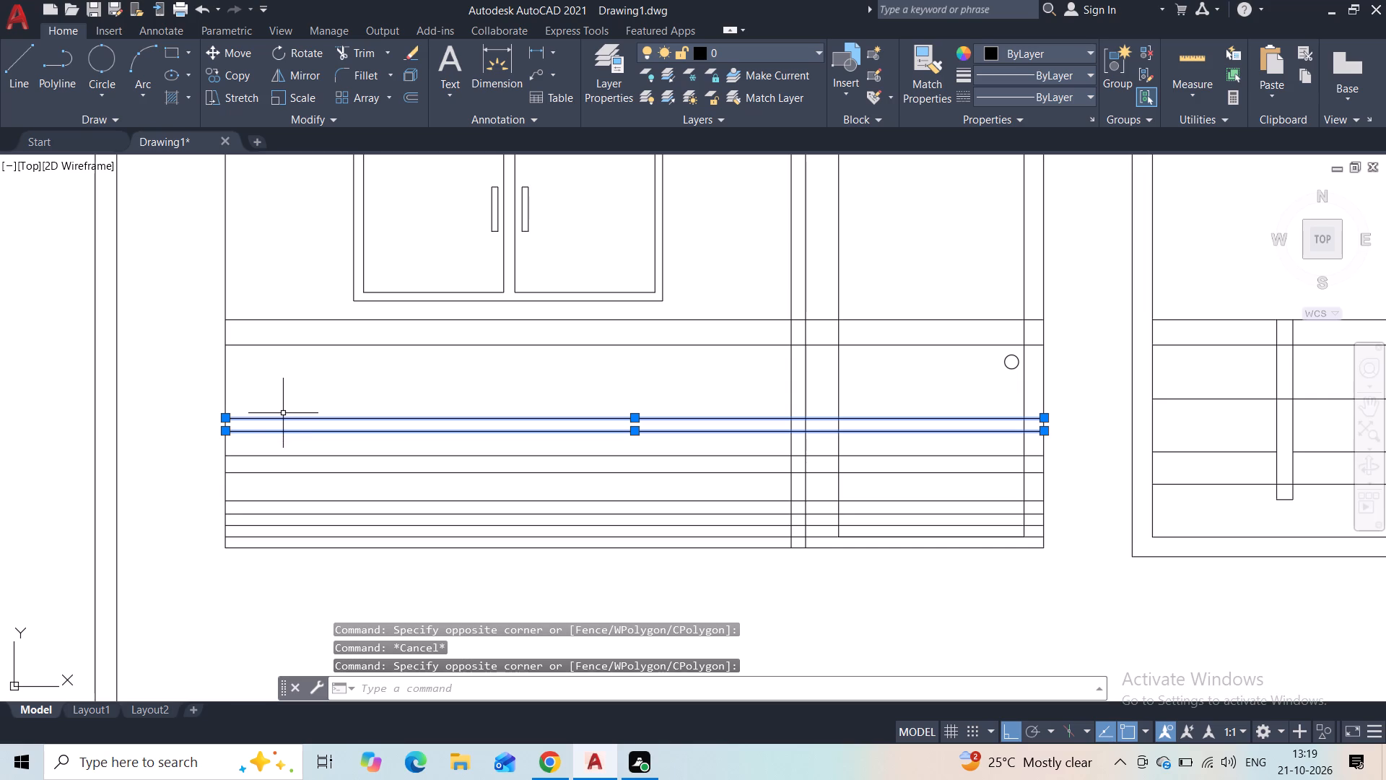
{"action": "scroll", "coordinate": [606, 432], "scroll_direction": "up", "scroll_amount": 2}
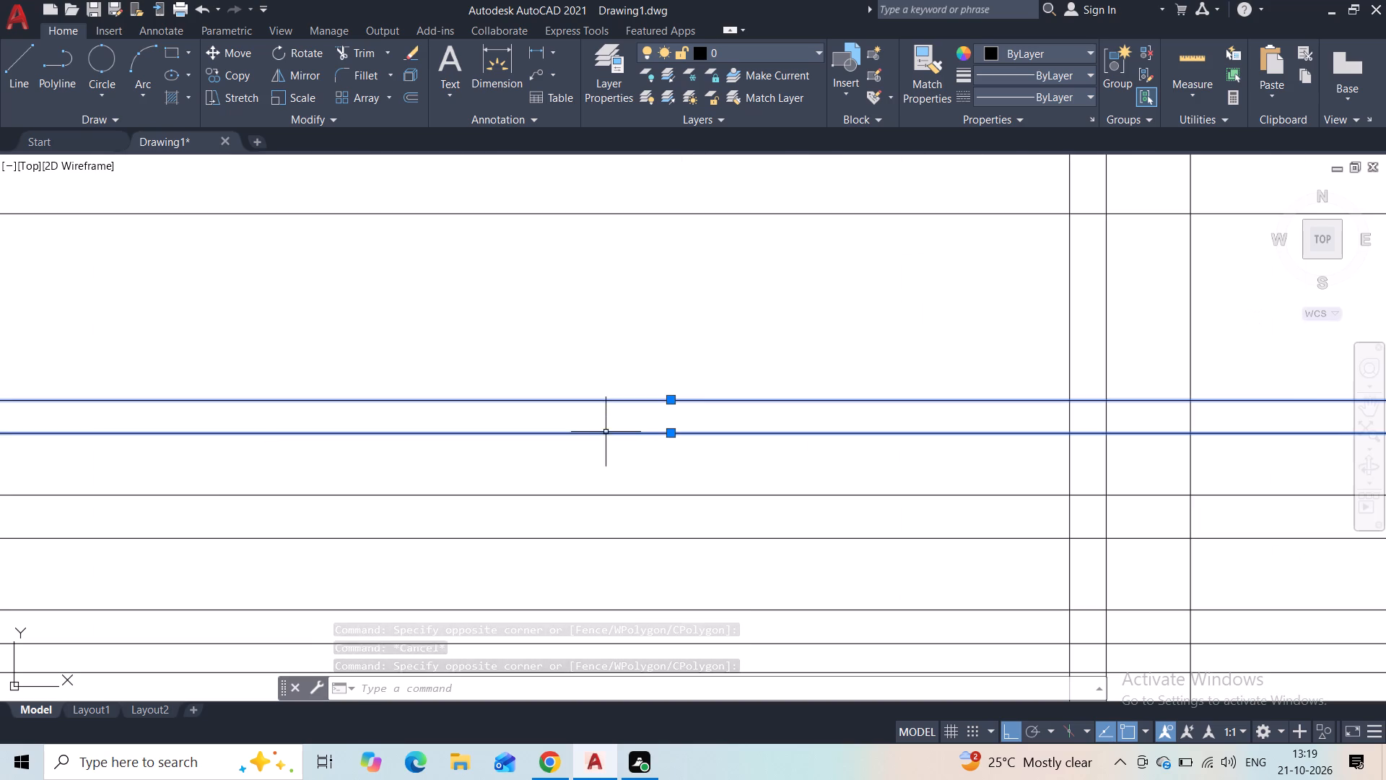
{"action": "left_click", "coordinate": [671, 400]}
{"action": "left_click", "coordinate": [670, 416]}
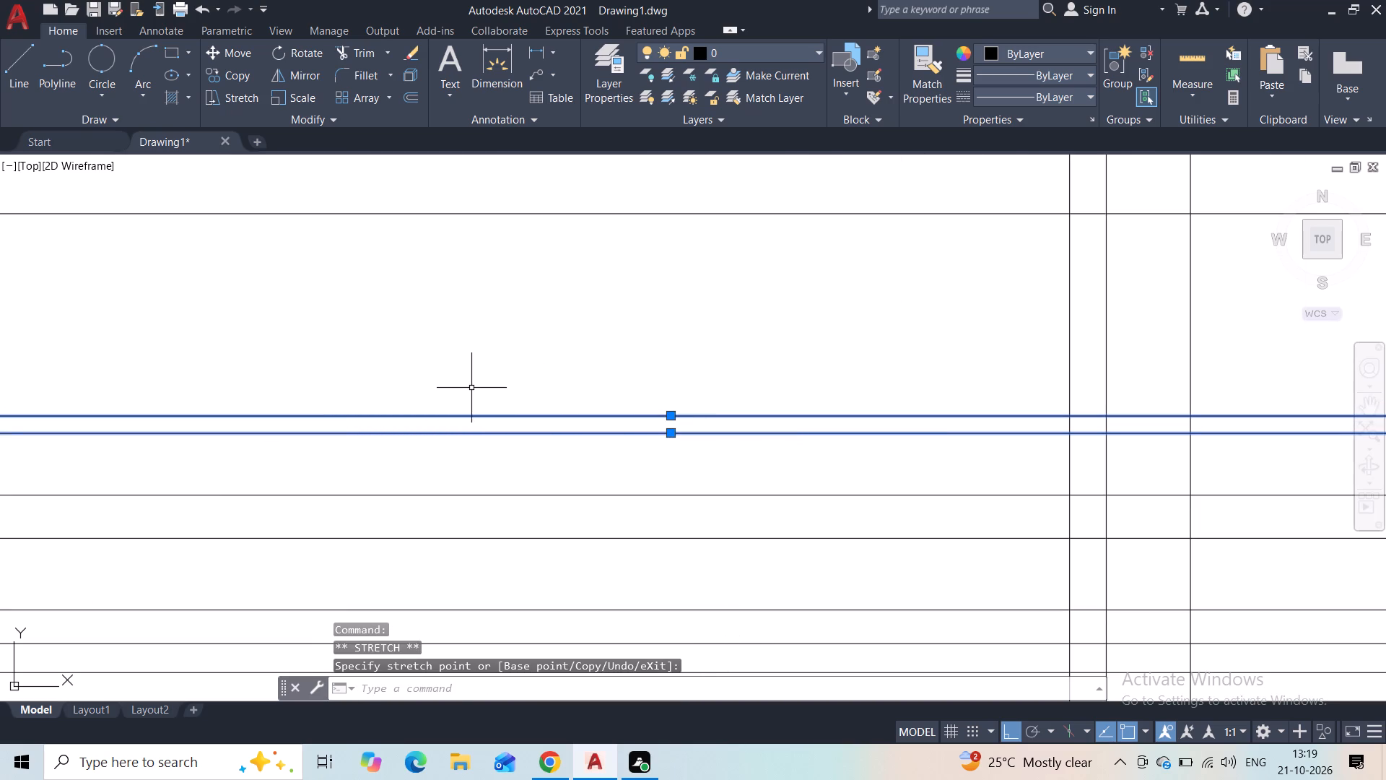
{"action": "key", "text": "Escape"}
Copy the left balcony railing's narrowed line pair about 3 1/4" straight up.
{"action": "scroll", "coordinate": [361, 370], "scroll_direction": "down", "scroll_amount": 1}
{"action": "middle_click_drag", "start_coordinate": [361, 370], "coordinate": [596, 364]}
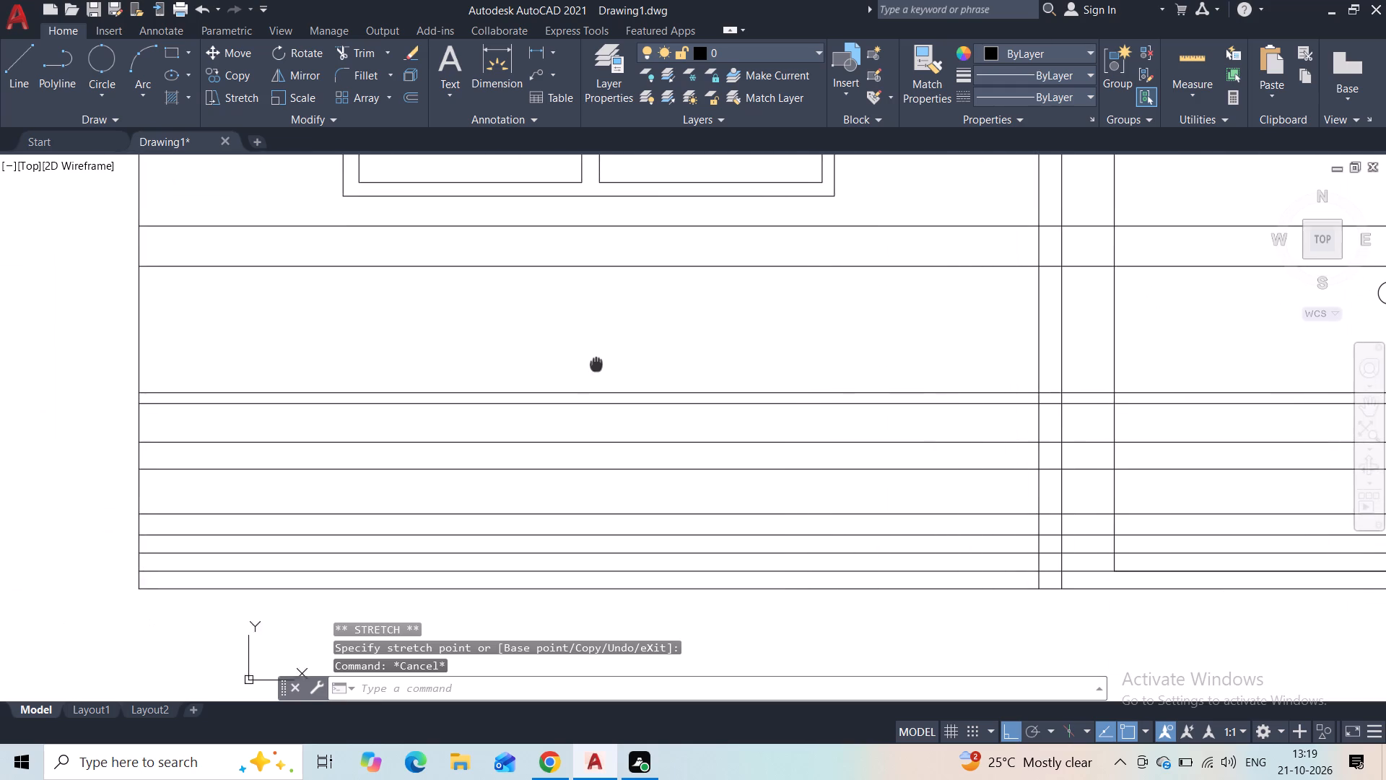
{"action": "left_click", "coordinate": [559, 370]}
{"action": "left_click", "coordinate": [489, 425]}
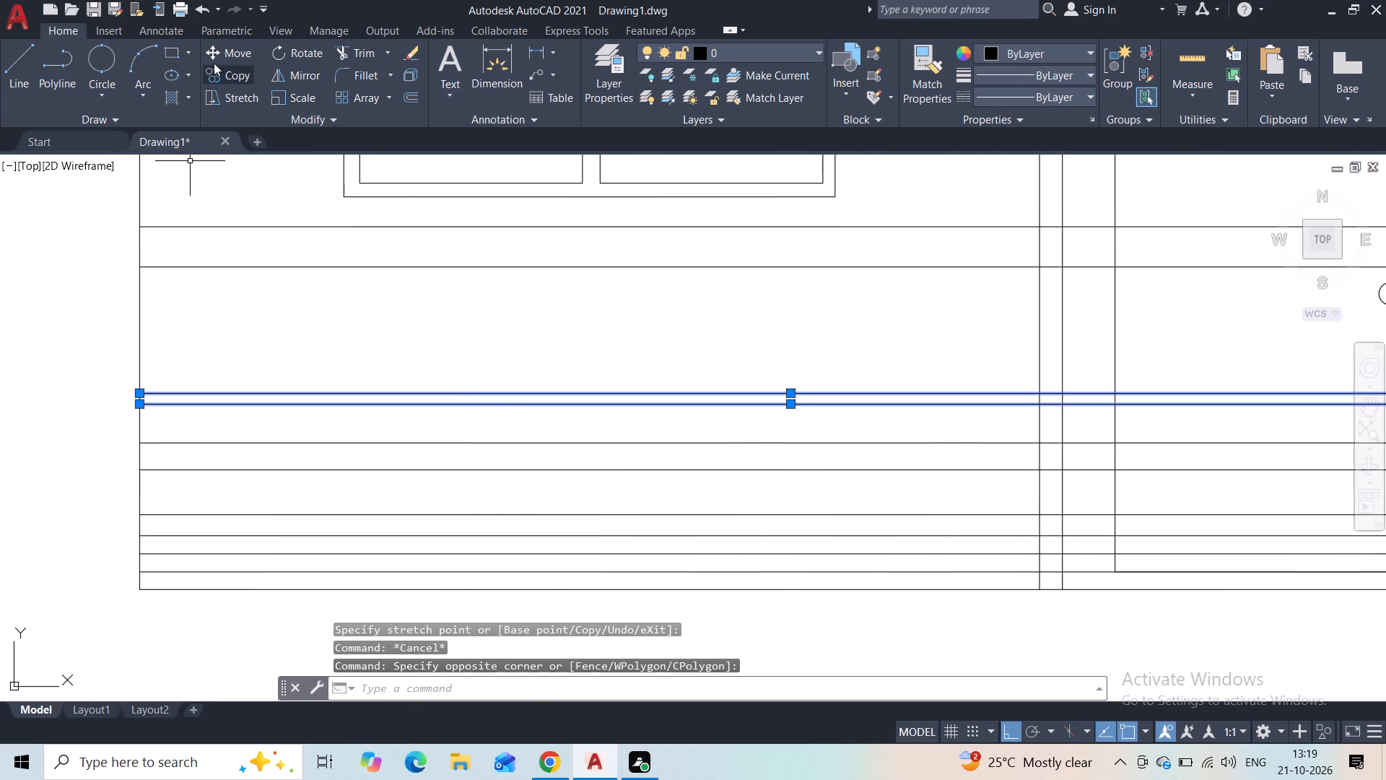
{"action": "left_click", "coordinate": [219, 77]}
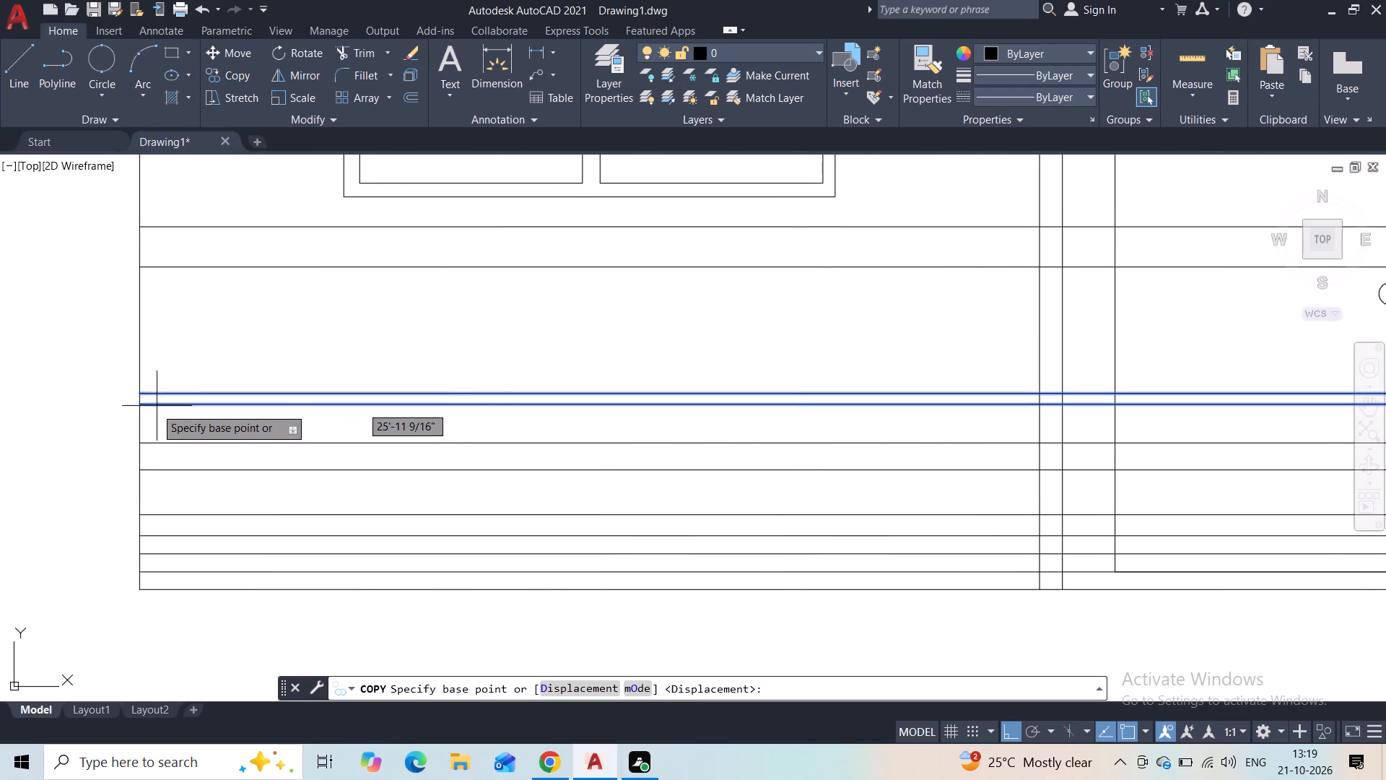
{"action": "left_click", "coordinate": [143, 408]}
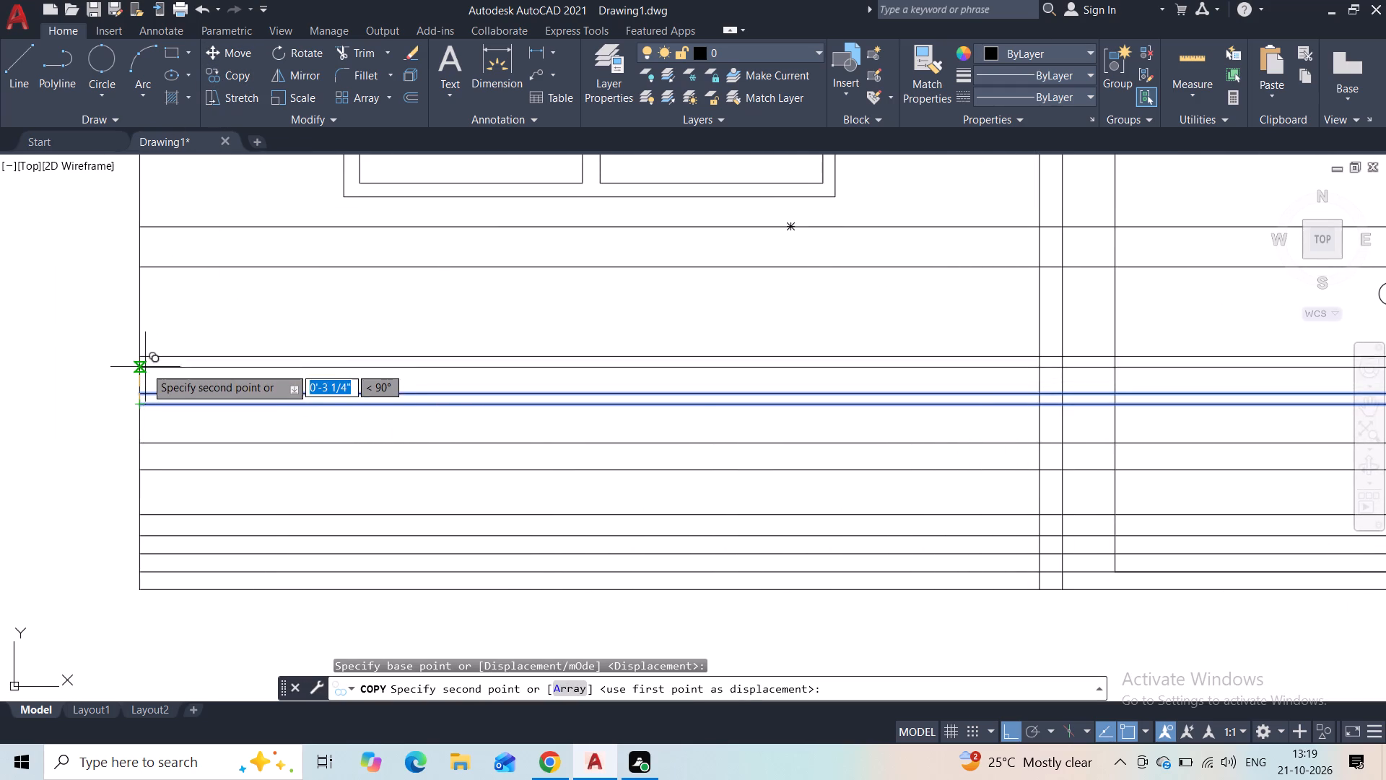
{"action": "scroll", "coordinate": [145, 367], "scroll_direction": "down", "scroll_amount": 1}
{"action": "left_click", "coordinate": [145, 367]}
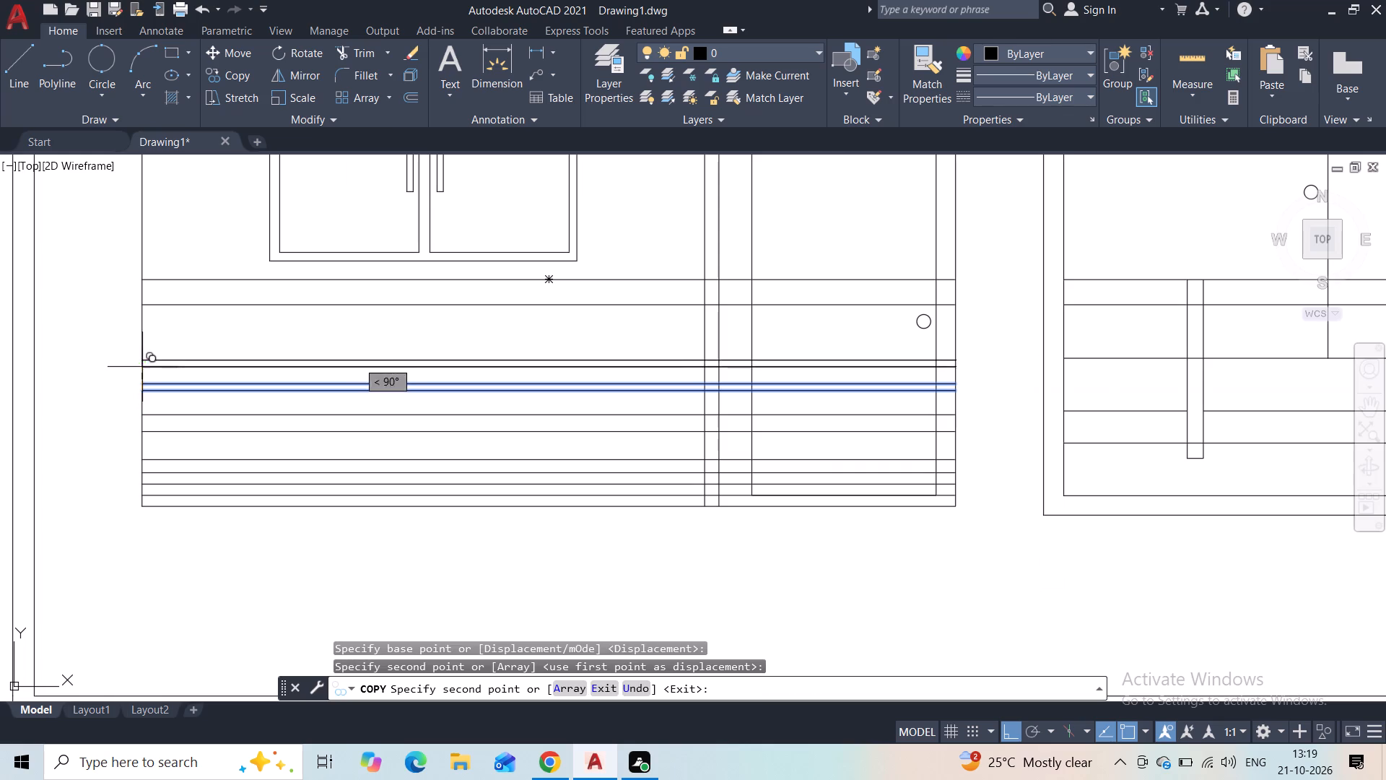
{"action": "key", "text": "Escape"}
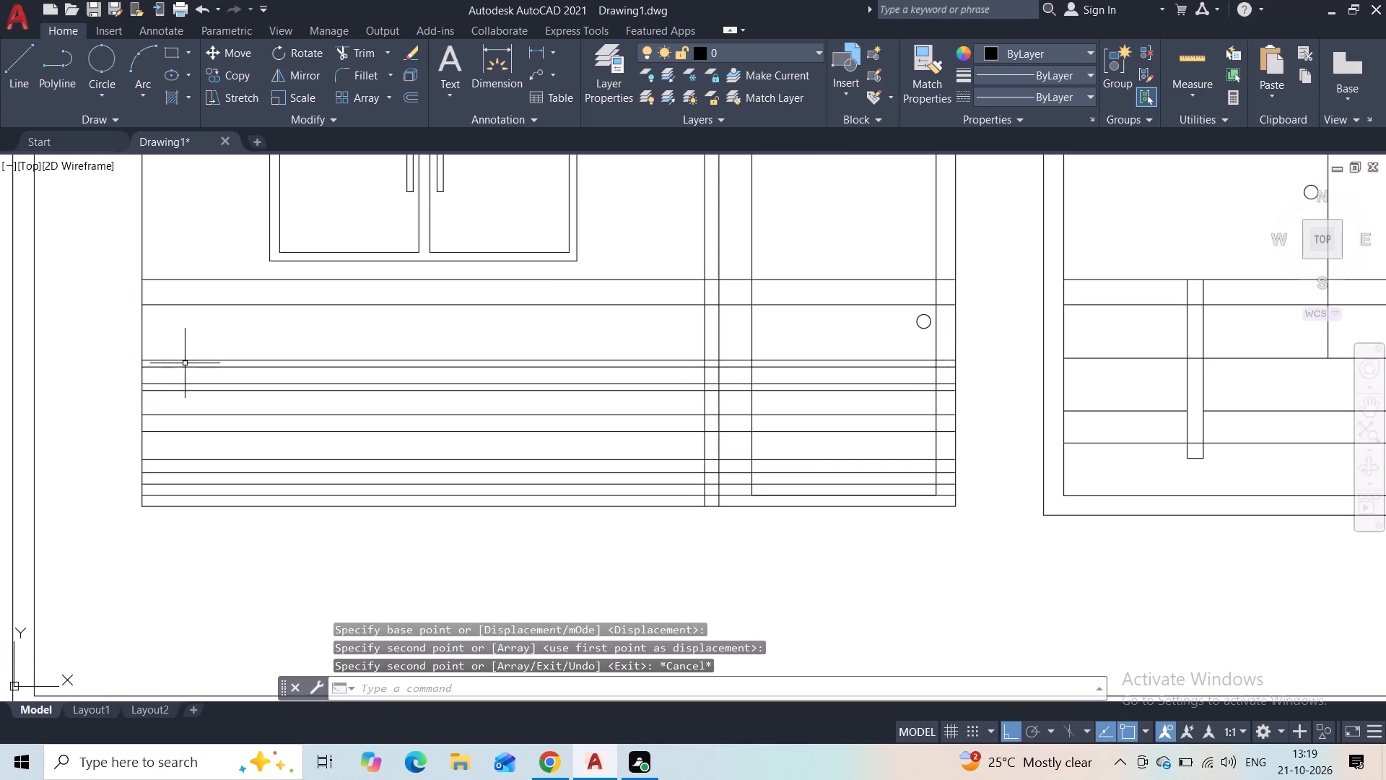
Move the lower line of the next railing pair below up close to its upper line, matching the narrow pairs' spacing.
{"action": "scroll", "coordinate": [181, 400], "scroll_direction": "up", "scroll_amount": 1}
{"action": "middle_click_drag", "start_coordinate": [181, 400], "coordinate": [177, 401]}
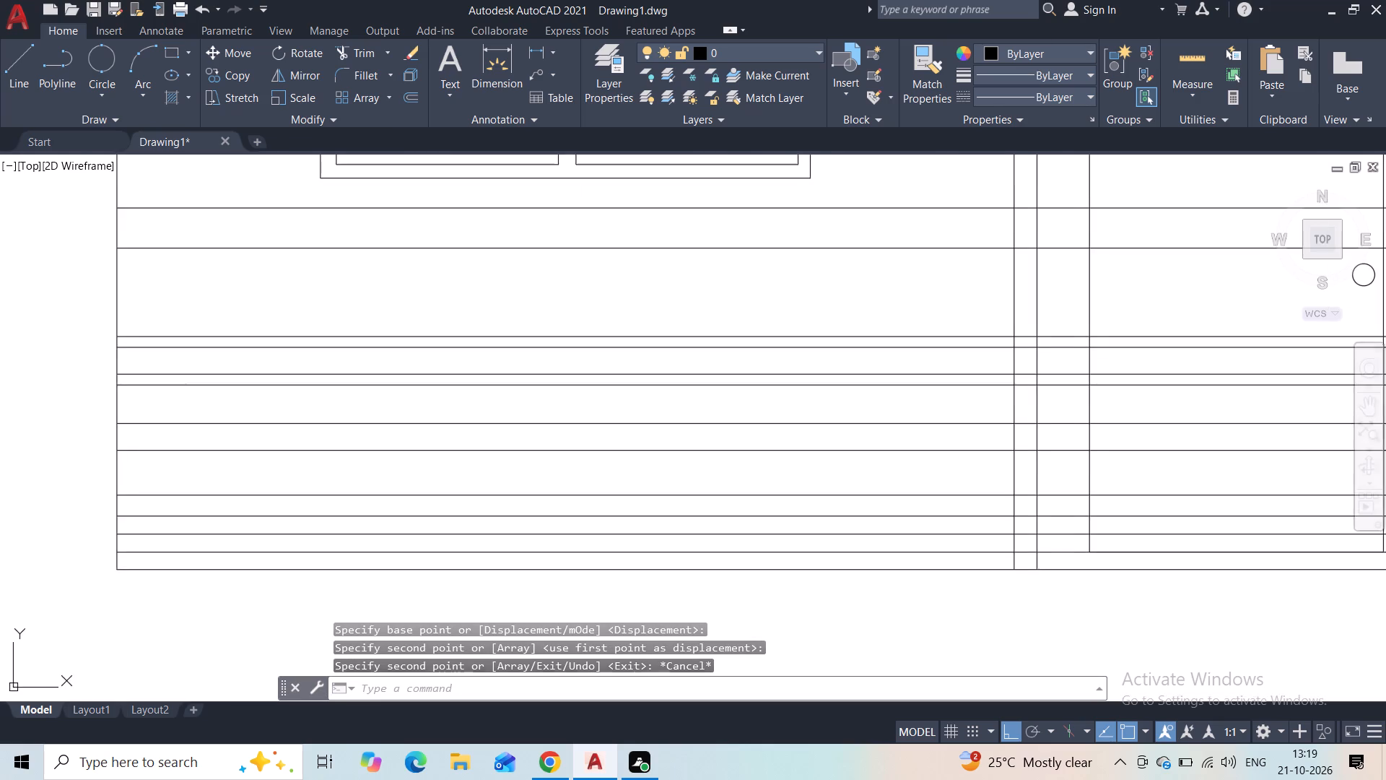
{"action": "middle_click_drag", "start_coordinate": [177, 401], "coordinate": [104, 383]}
{"action": "scroll", "coordinate": [104, 383], "scroll_direction": "down", "scroll_amount": 1}
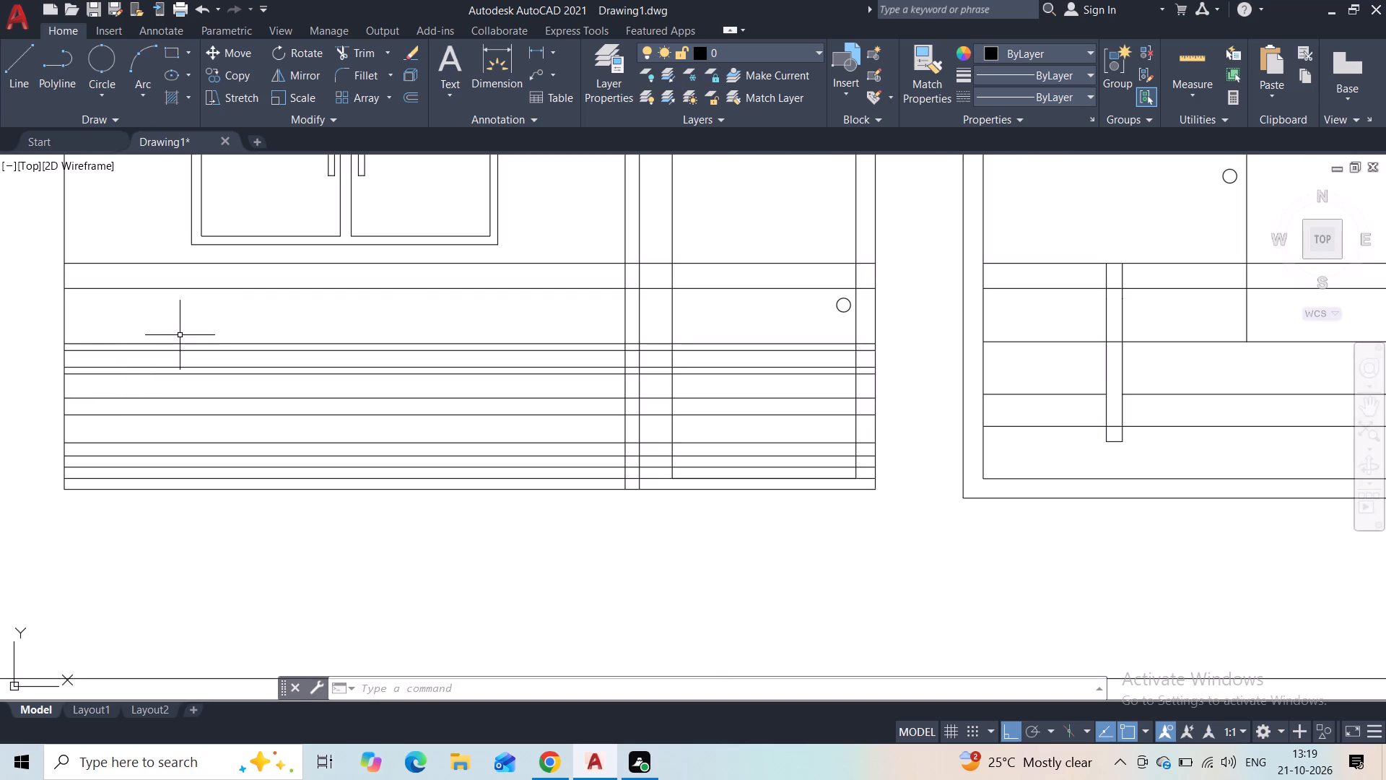
{"action": "left_click", "coordinate": [167, 415]}
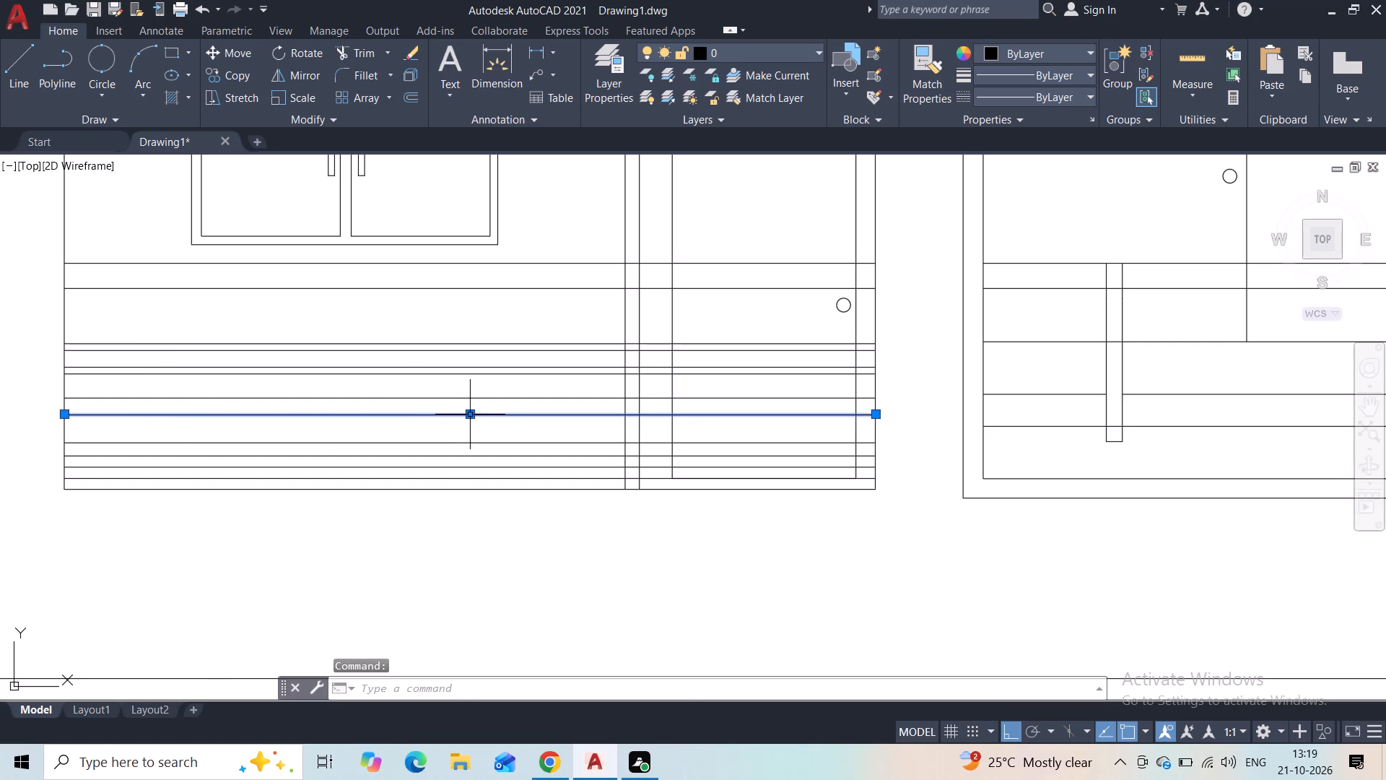
{"action": "left_click", "coordinate": [471, 417]}
{"action": "left_click", "coordinate": [470, 409]}
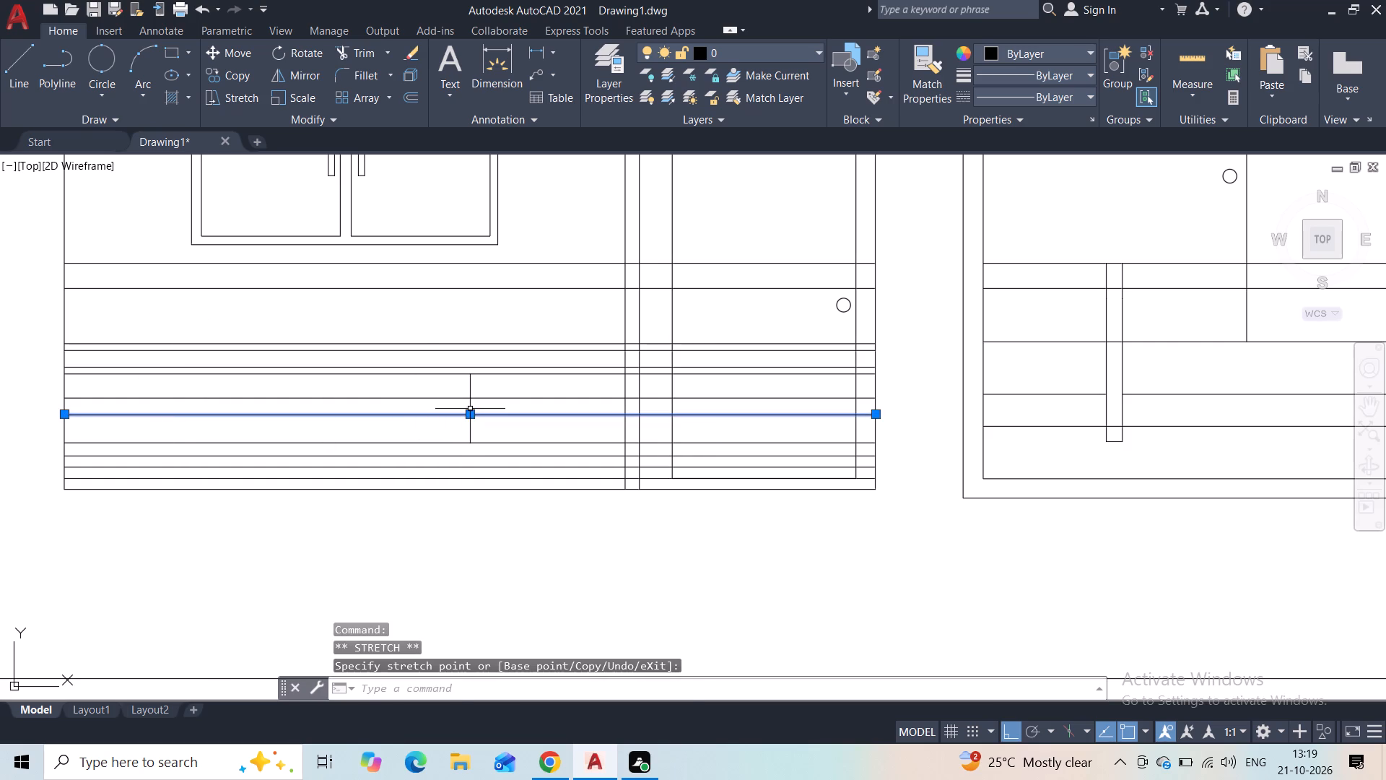
{"action": "left_click", "coordinate": [473, 416]}
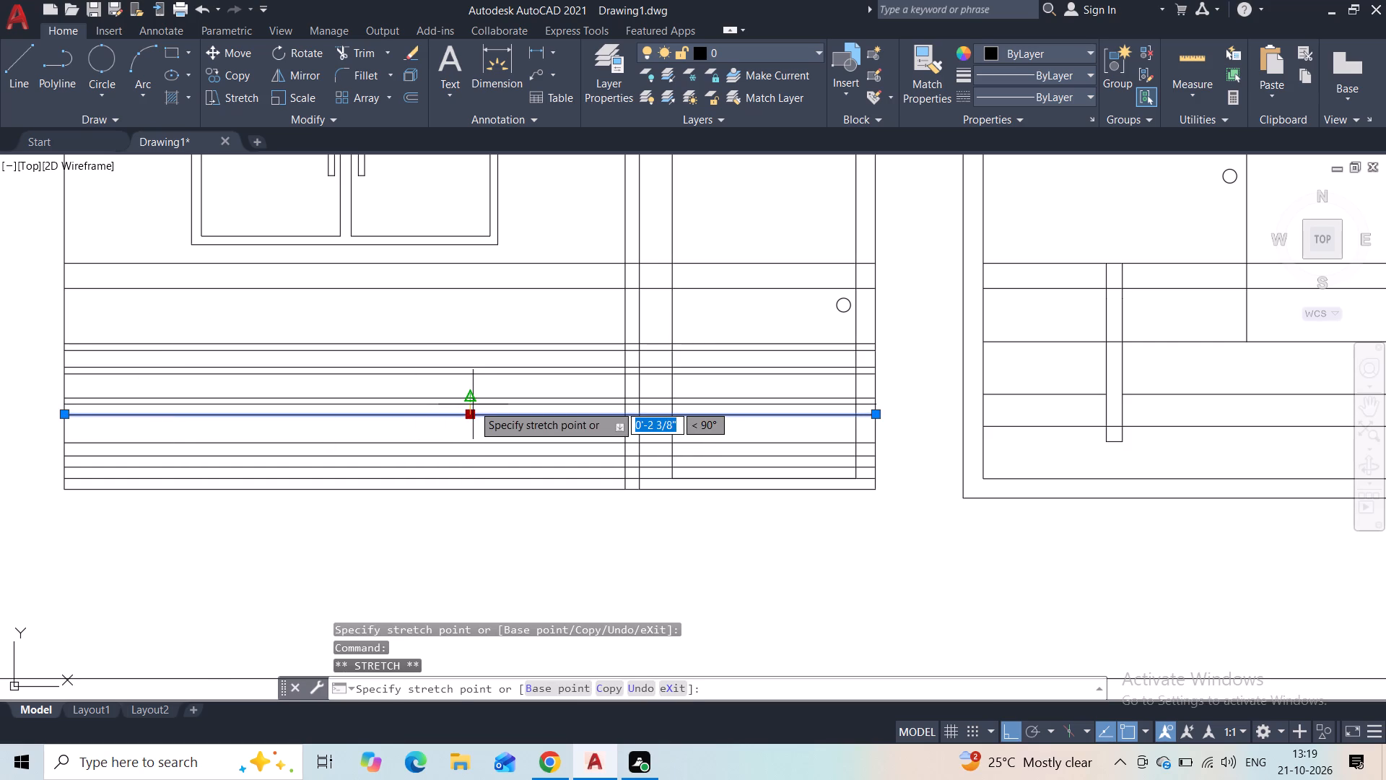
{"action": "left_click", "coordinate": [472, 405]}
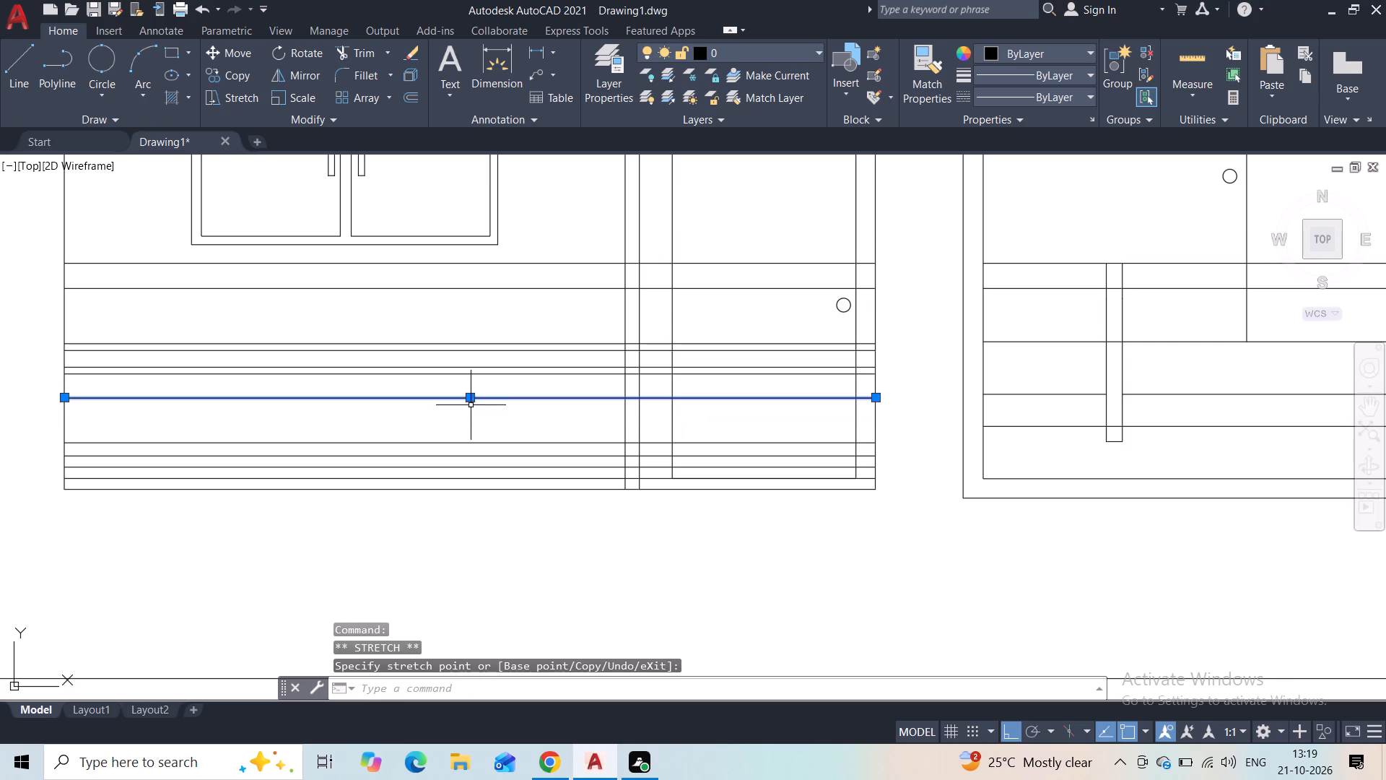
{"action": "scroll", "coordinate": [468, 403], "scroll_direction": "up", "scroll_amount": 2}
{"action": "left_click", "coordinate": [466, 394]}
{"action": "left_click", "coordinate": [466, 409]}
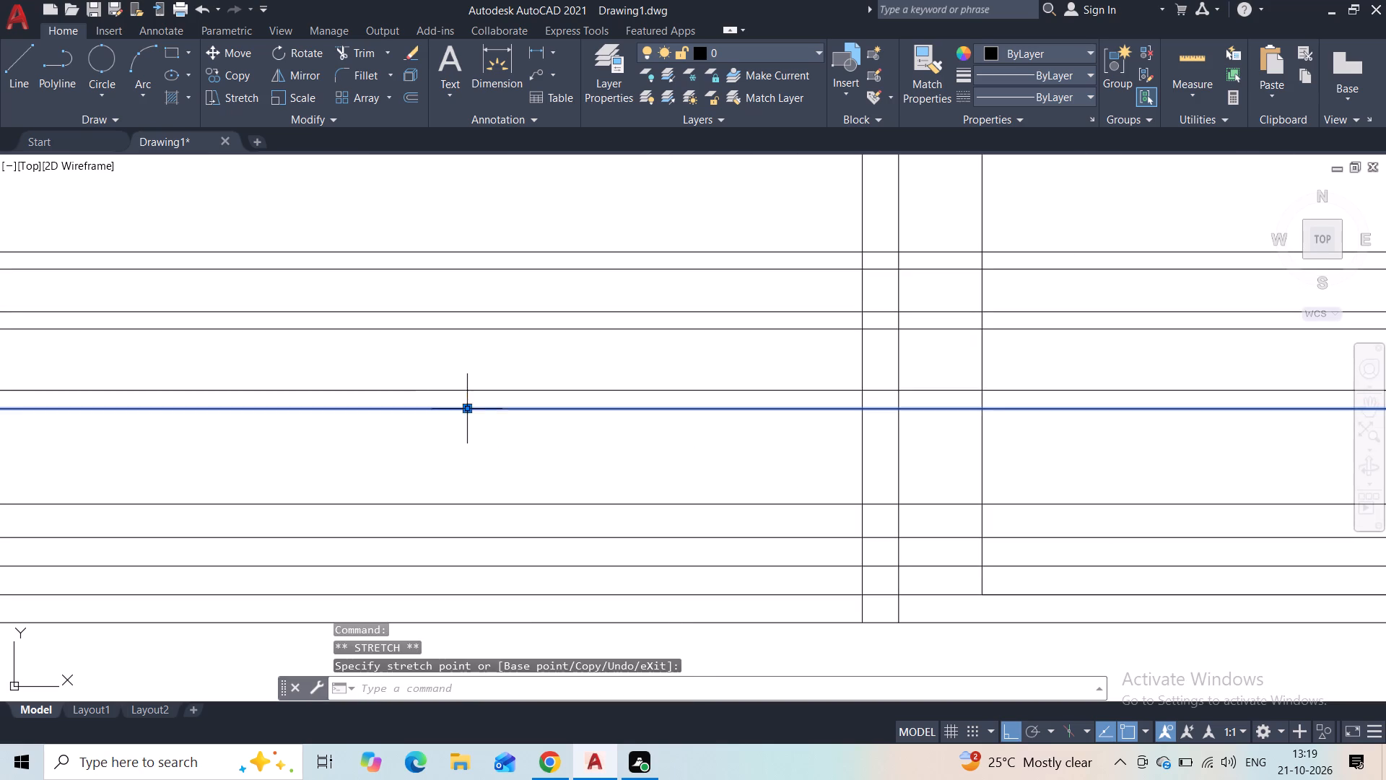
{"action": "key", "text": "Escape"}
Copy this lower narrowed line pair of the left balcony railing about 3 1/2" straight down.
{"action": "scroll", "coordinate": [451, 372], "scroll_direction": "down", "scroll_amount": 2}
{"action": "middle_click_drag", "start_coordinate": [451, 372], "coordinate": [624, 352]}
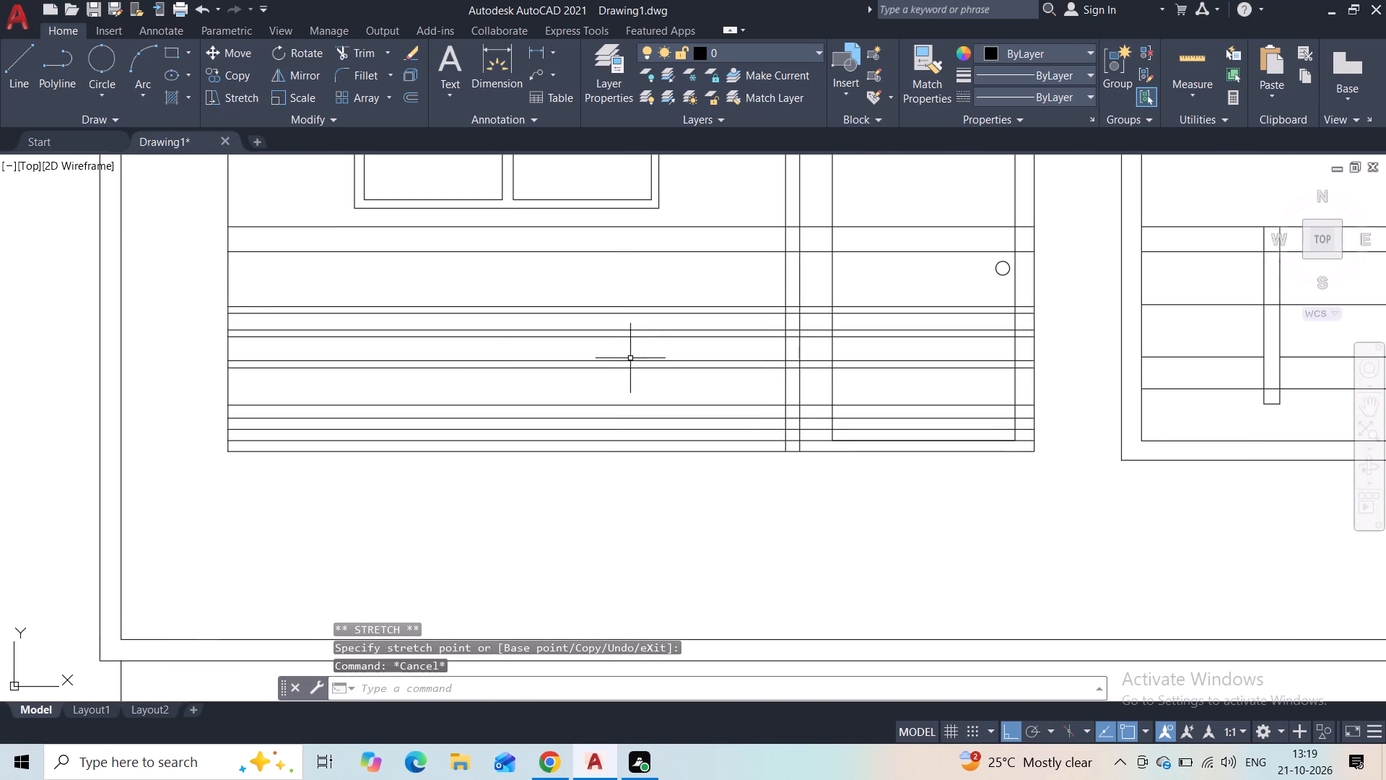
{"action": "left_click", "coordinate": [494, 356]}
{"action": "left_click", "coordinate": [478, 377]}
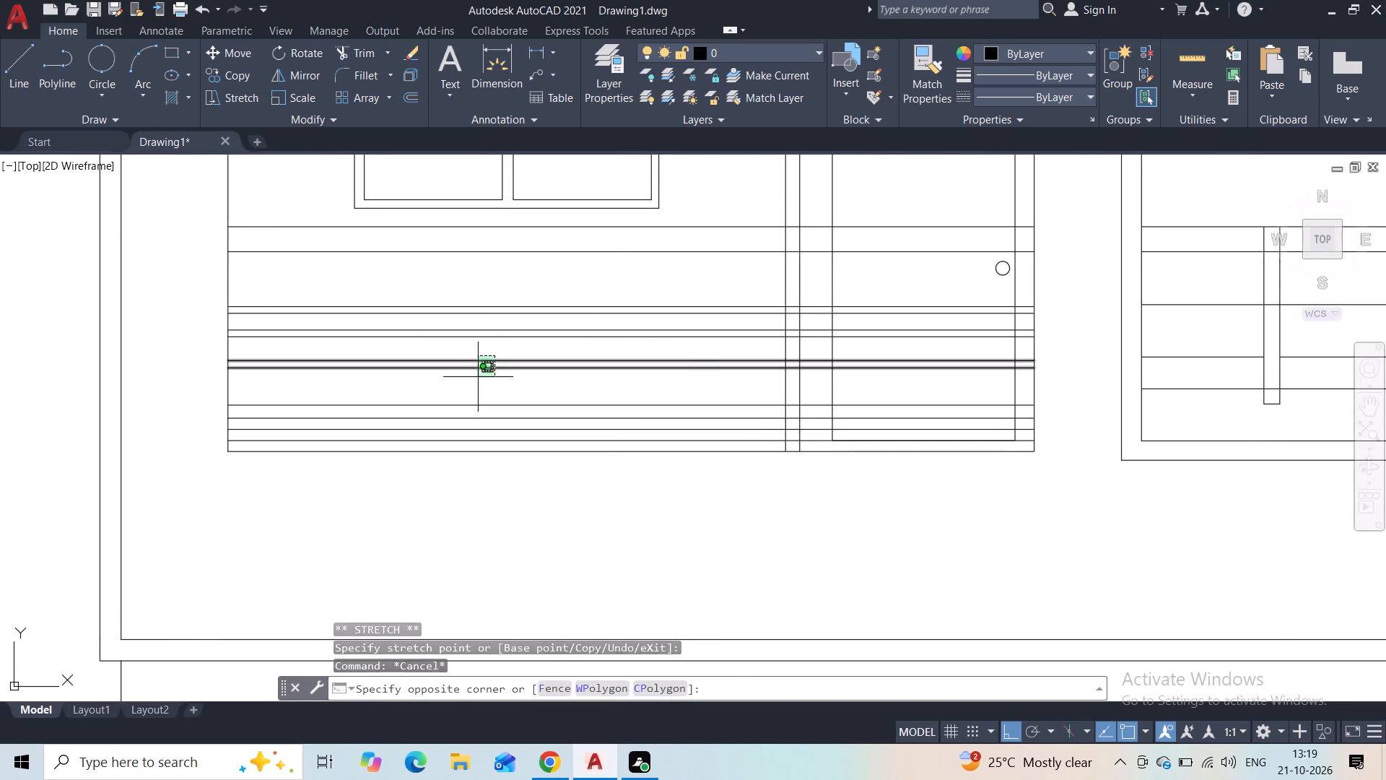
{"action": "left_click", "coordinate": [242, 72]}
{"action": "scroll", "coordinate": [237, 341], "scroll_direction": "up", "scroll_amount": 1}
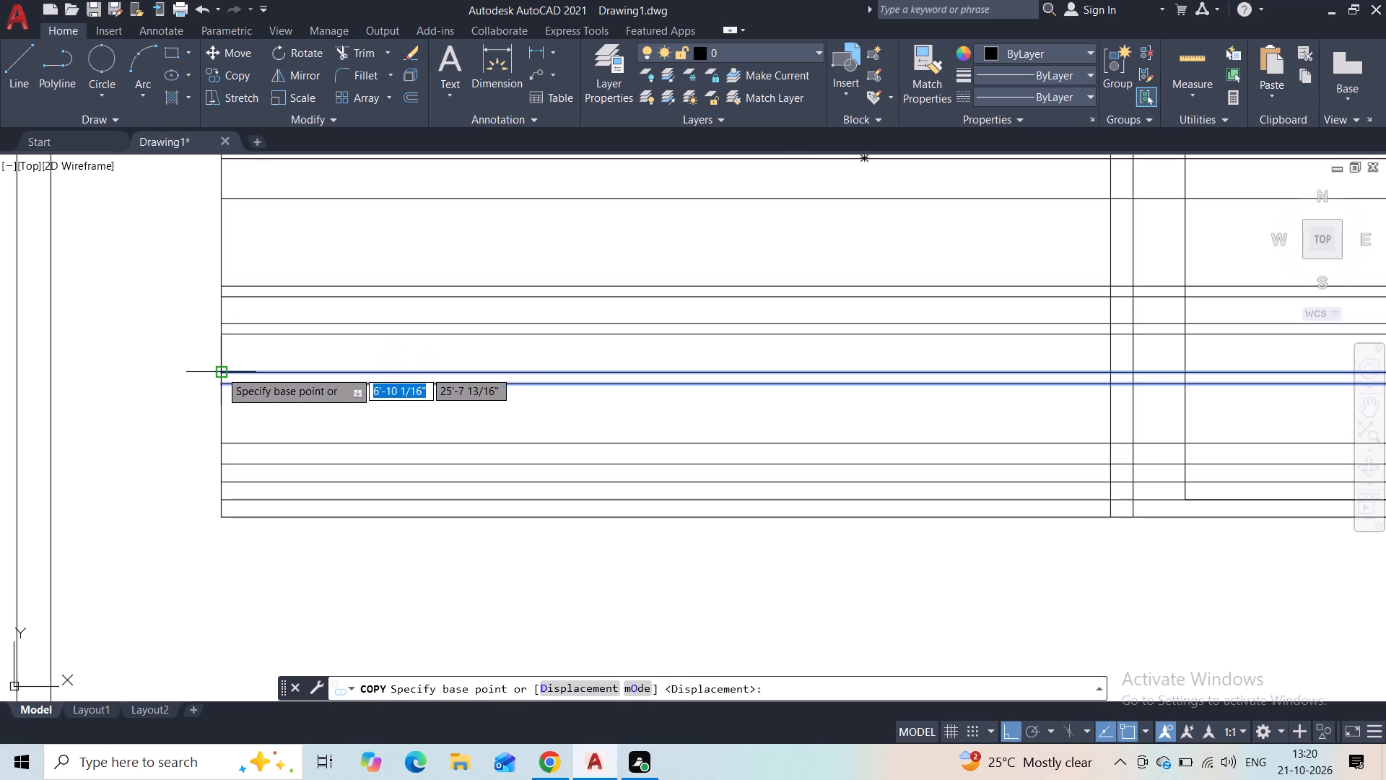
{"action": "left_click", "coordinate": [221, 371]}
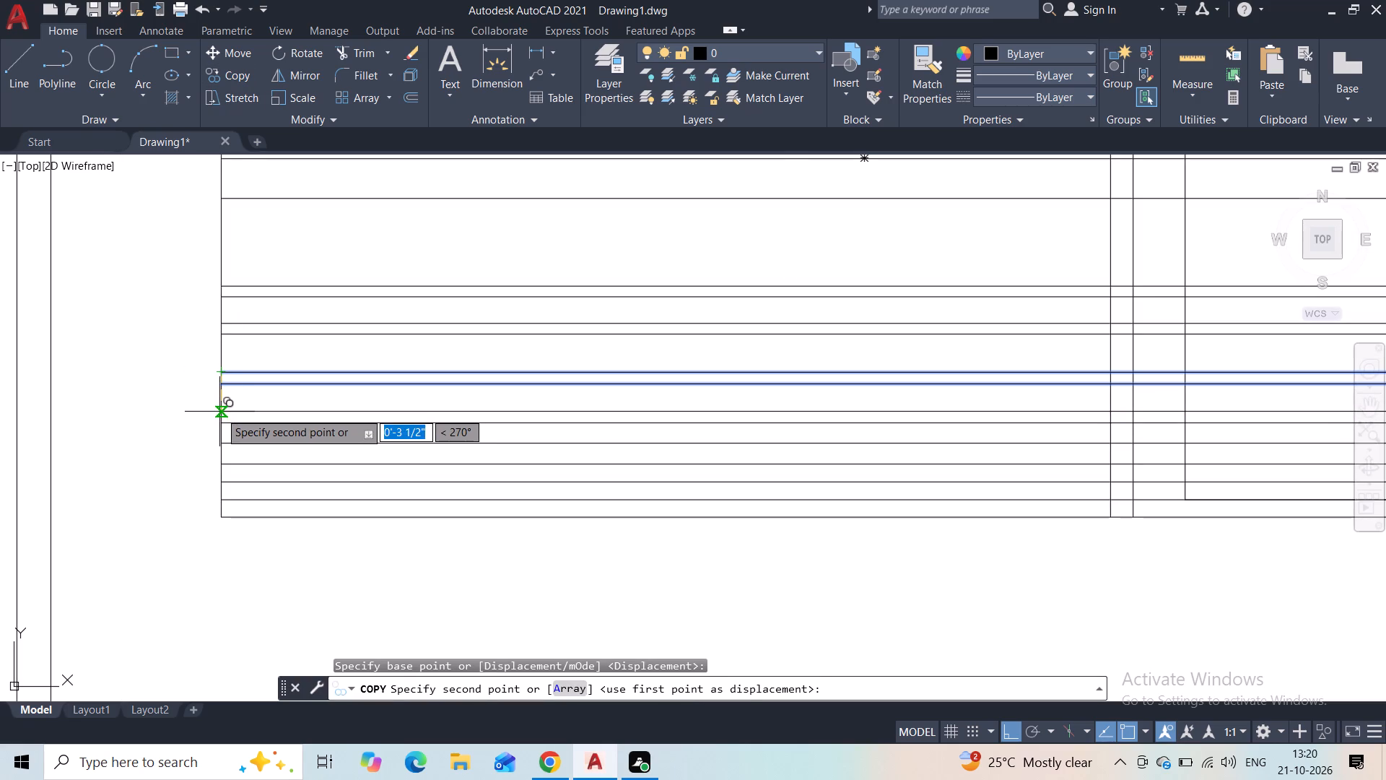
{"action": "left_click", "coordinate": [219, 412]}
{"action": "key", "text": "Escape"}
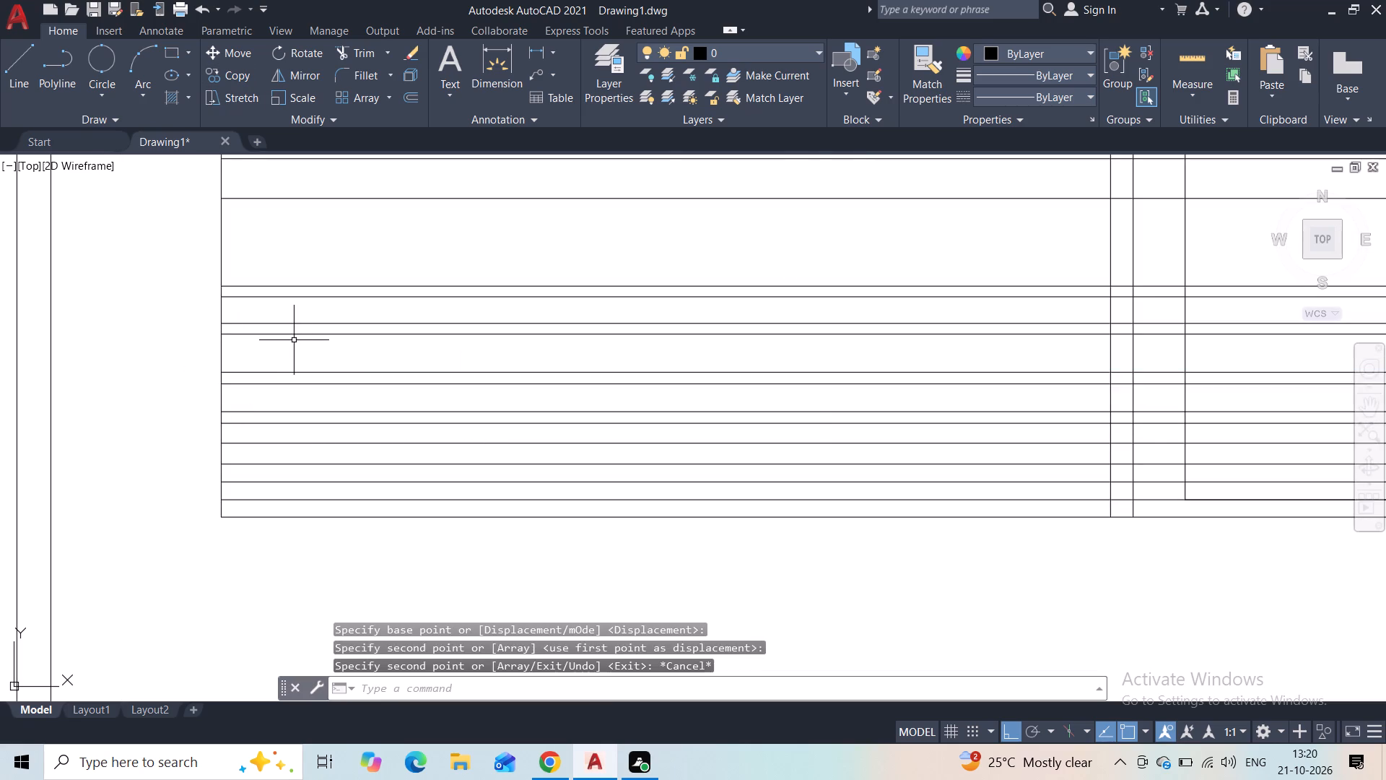
Examine the left balcony's railing and door, the terrace railing, and the overall two-storey elevation.
{"action": "scroll", "coordinate": [295, 339], "scroll_direction": "down", "scroll_amount": 2}
{"action": "scroll", "coordinate": [538, 454], "scroll_direction": "down", "scroll_amount": 1}
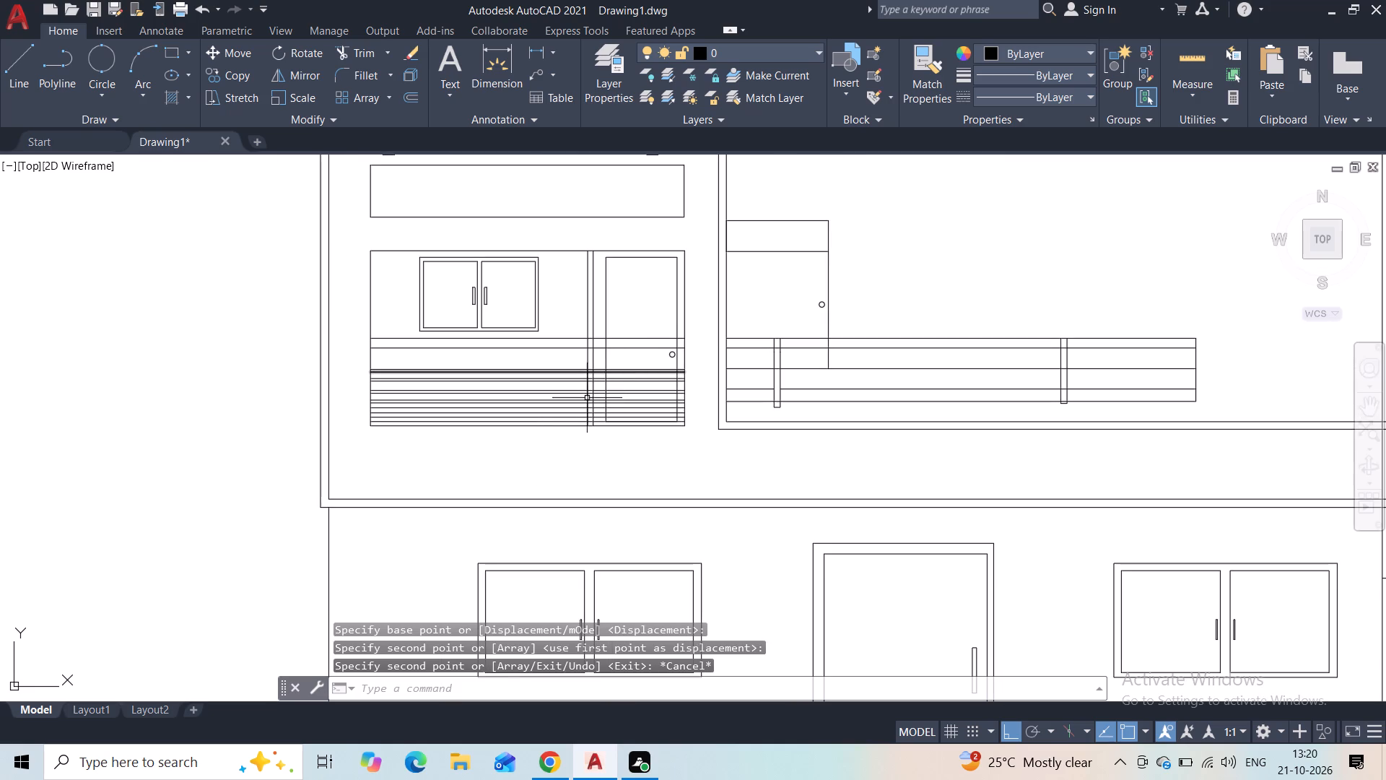
{"action": "scroll", "coordinate": [583, 404], "scroll_direction": "up", "scroll_amount": 3}
{"action": "scroll", "coordinate": [580, 472], "scroll_direction": "up", "scroll_amount": 2}
{"action": "scroll", "coordinate": [594, 481], "scroll_direction": "down", "scroll_amount": 6}
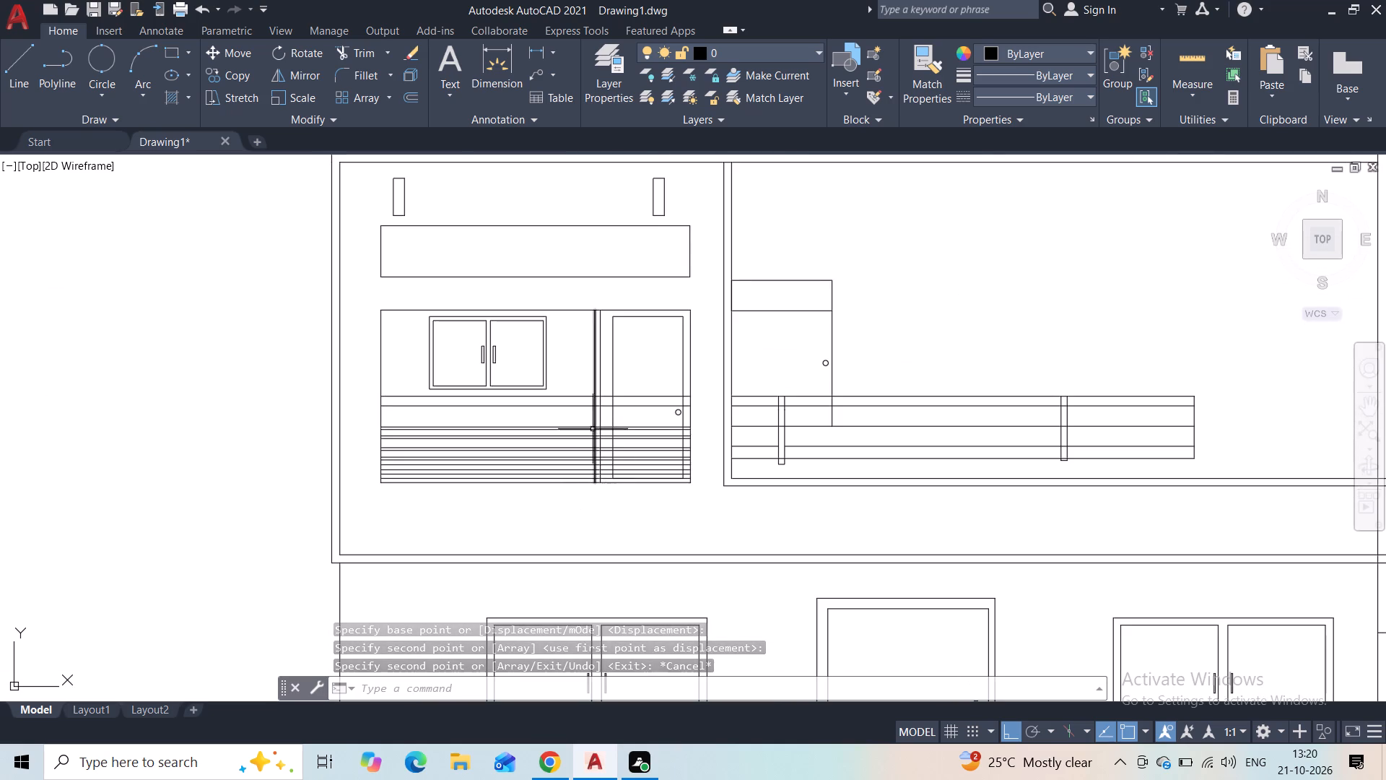
{"action": "scroll", "coordinate": [609, 365], "scroll_direction": "up", "scroll_amount": 1}
{"action": "middle_click_drag", "start_coordinate": [609, 365], "coordinate": [505, 453]}
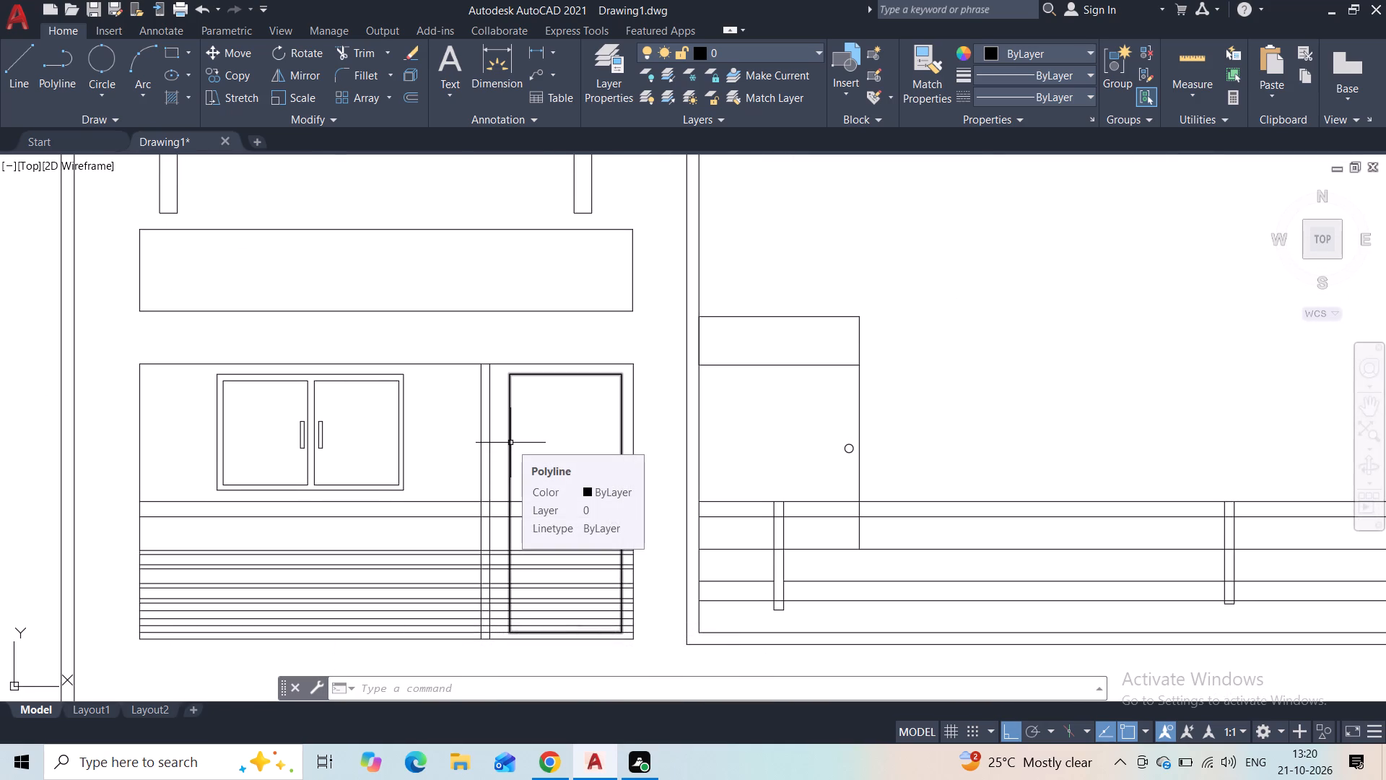
{"action": "scroll", "coordinate": [593, 394], "scroll_direction": "down", "scroll_amount": 1}
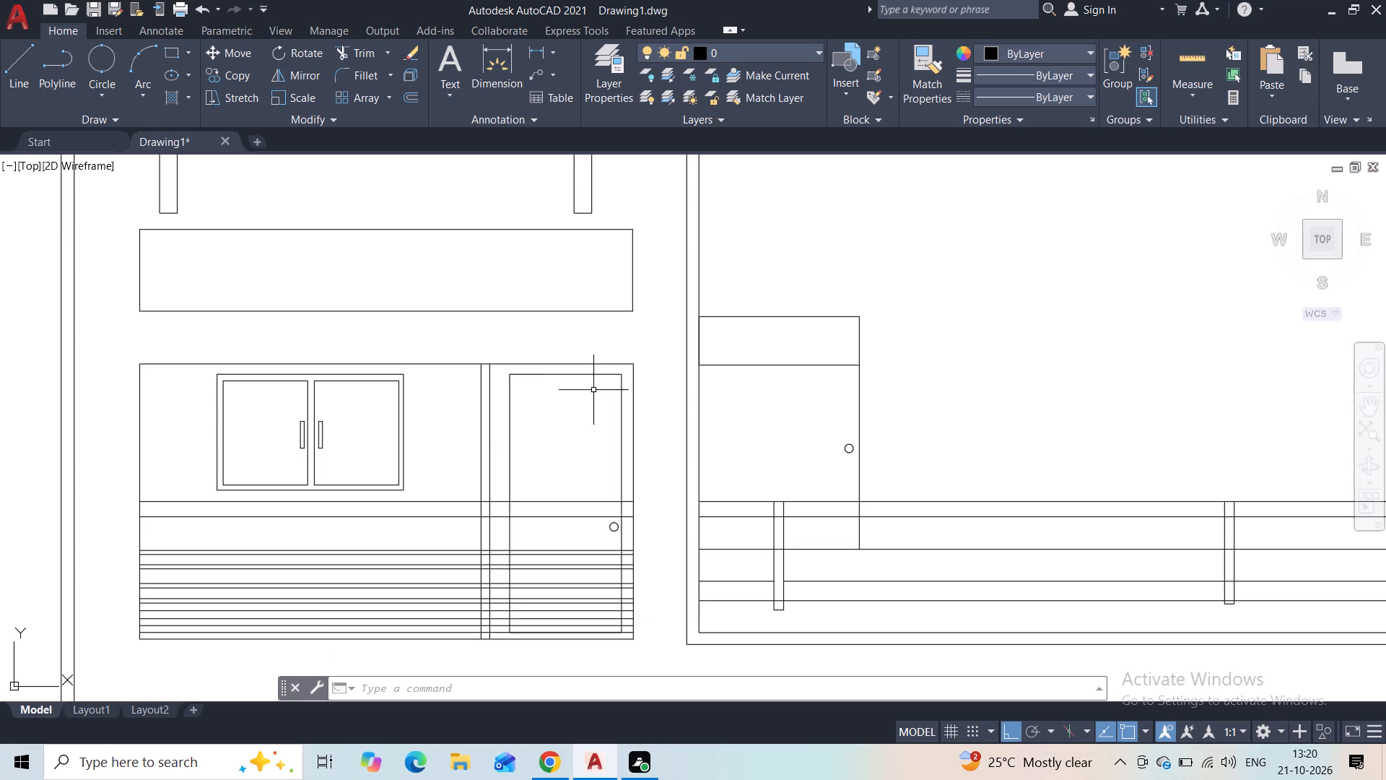
{"action": "scroll", "coordinate": [593, 394], "scroll_direction": "down", "scroll_amount": 1}
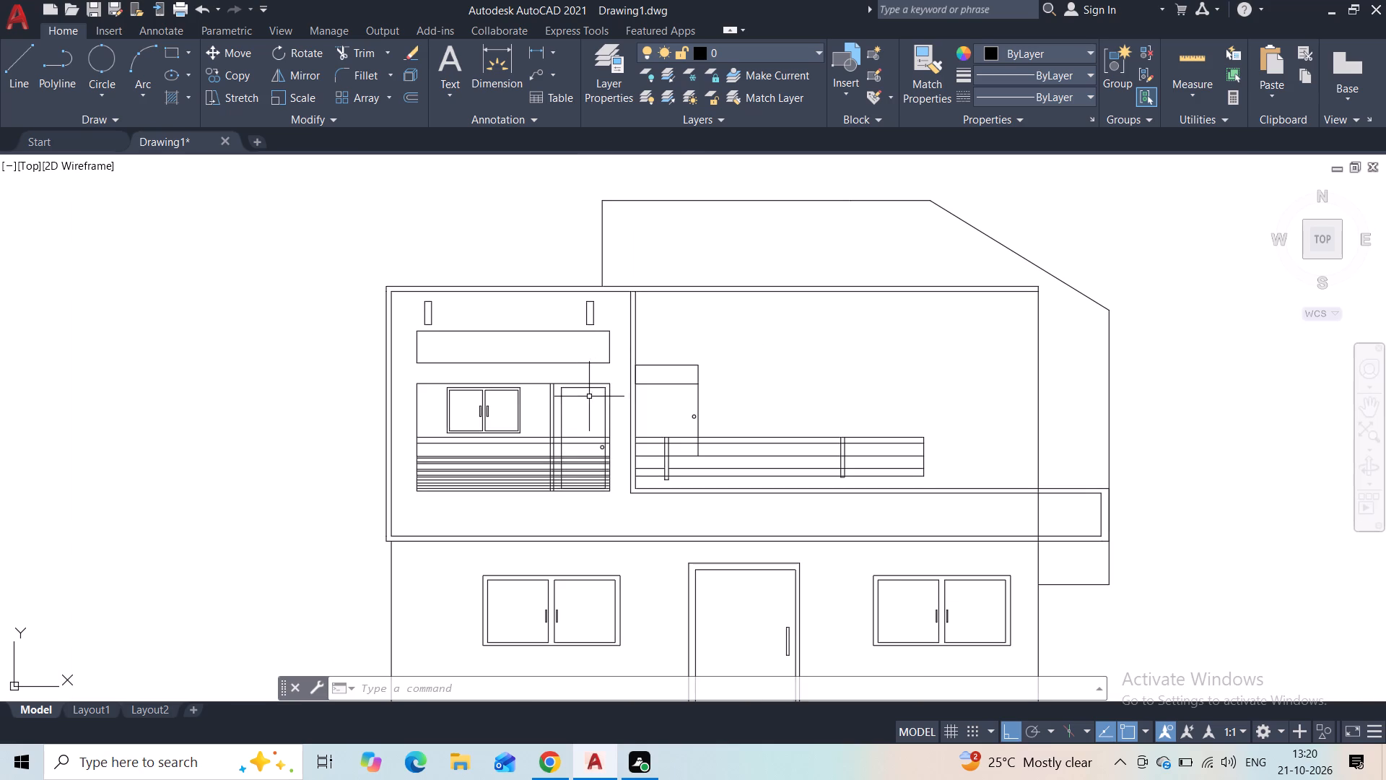
{"action": "scroll", "coordinate": [580, 420], "scroll_direction": "up", "scroll_amount": 1}
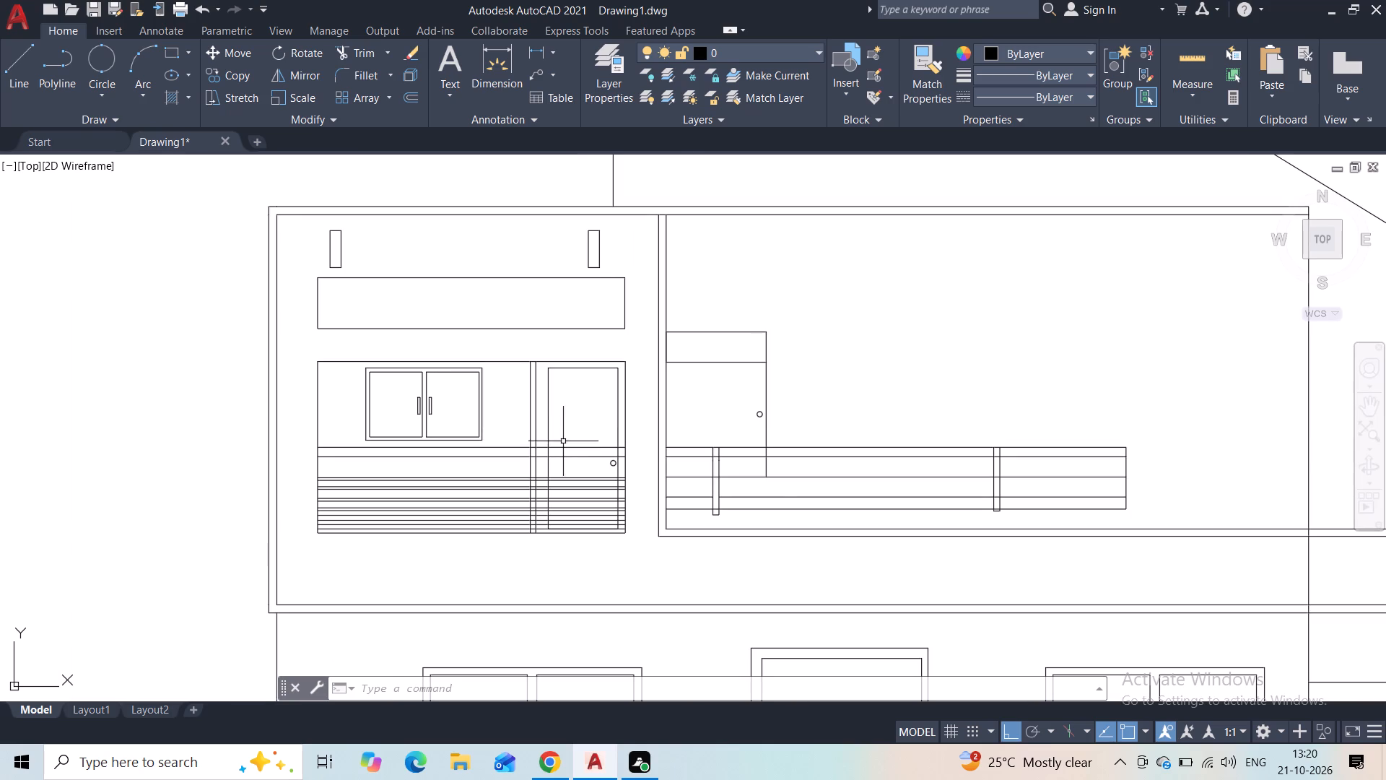
{"action": "scroll", "coordinate": [568, 427], "scroll_direction": "up", "scroll_amount": 1}
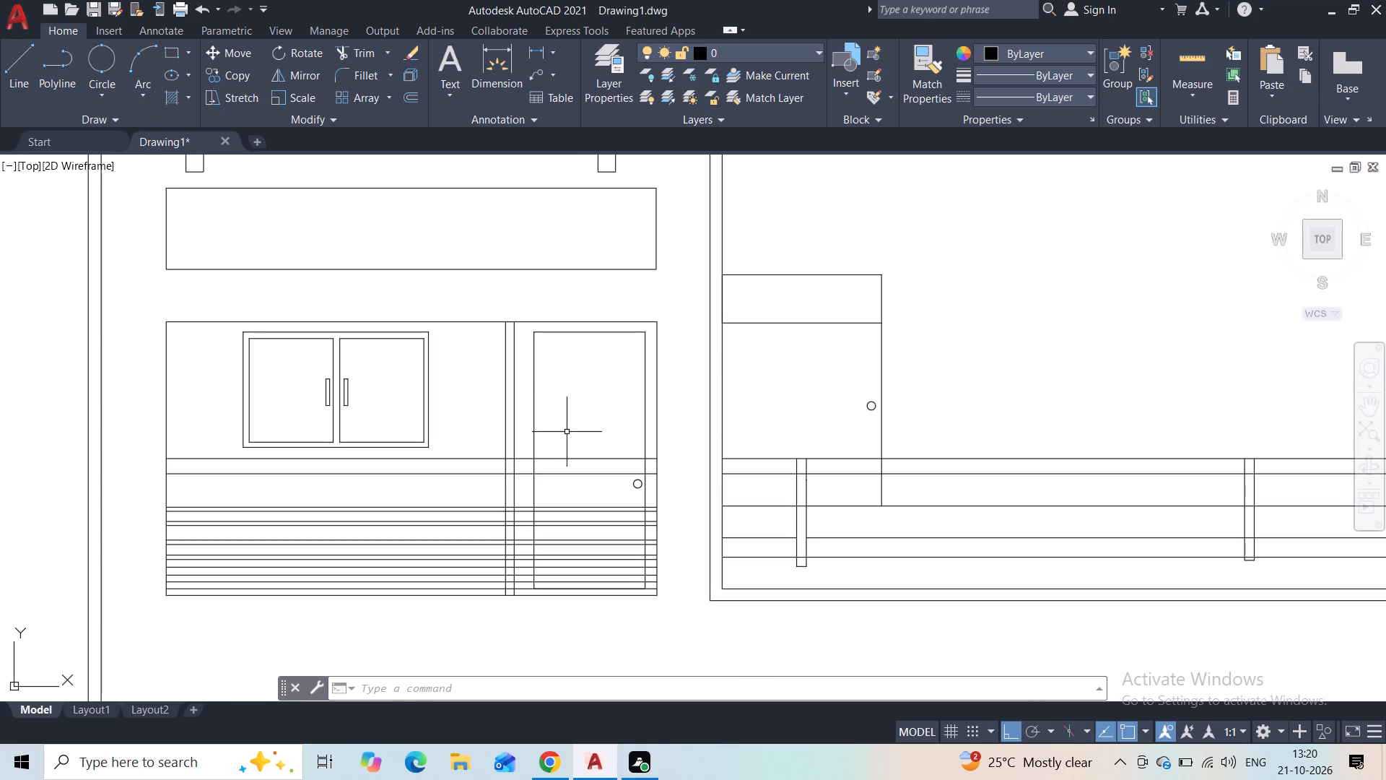
{"action": "middle_click_drag", "start_coordinate": [565, 436], "coordinate": [544, 409]}
{"action": "scroll", "coordinate": [570, 399], "scroll_direction": "up", "scroll_amount": 1}
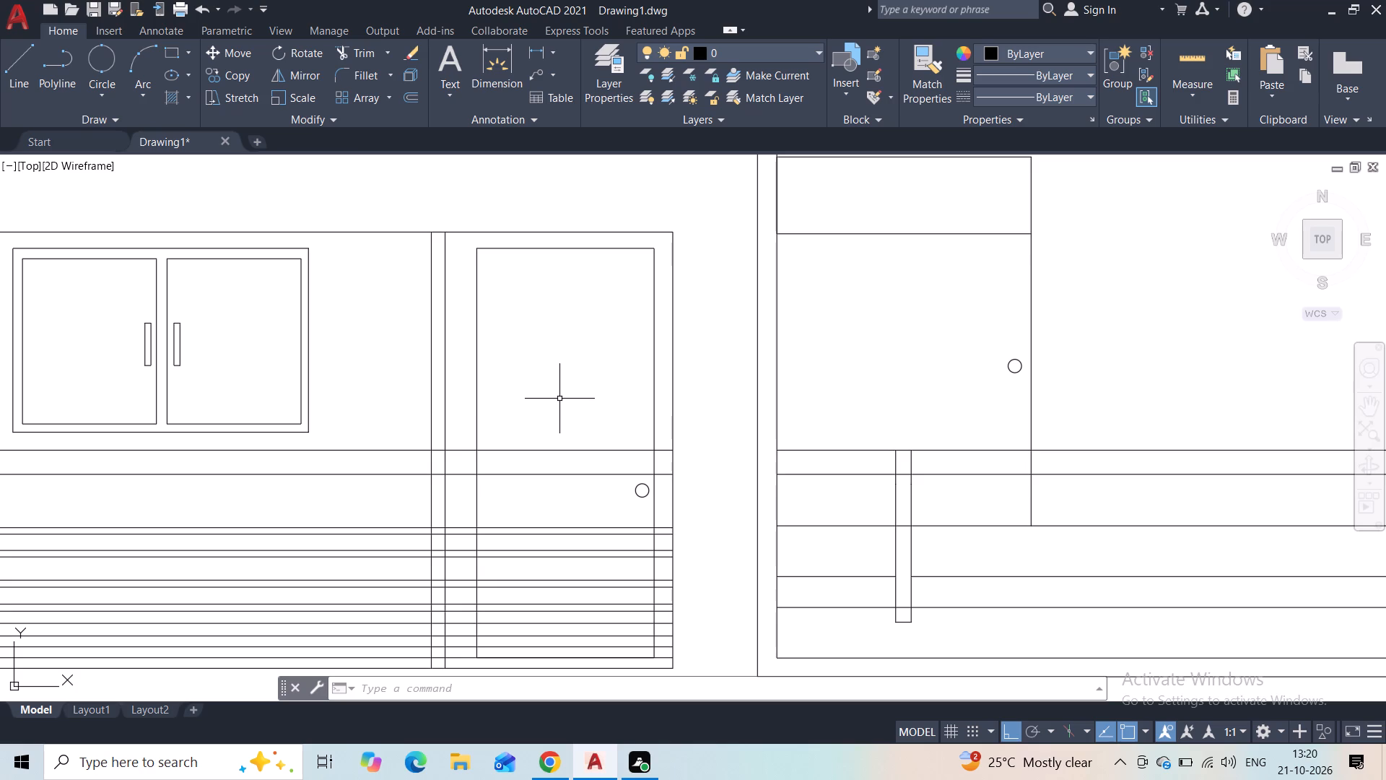
{"action": "scroll", "coordinate": [559, 399], "scroll_direction": "down", "scroll_amount": 1}
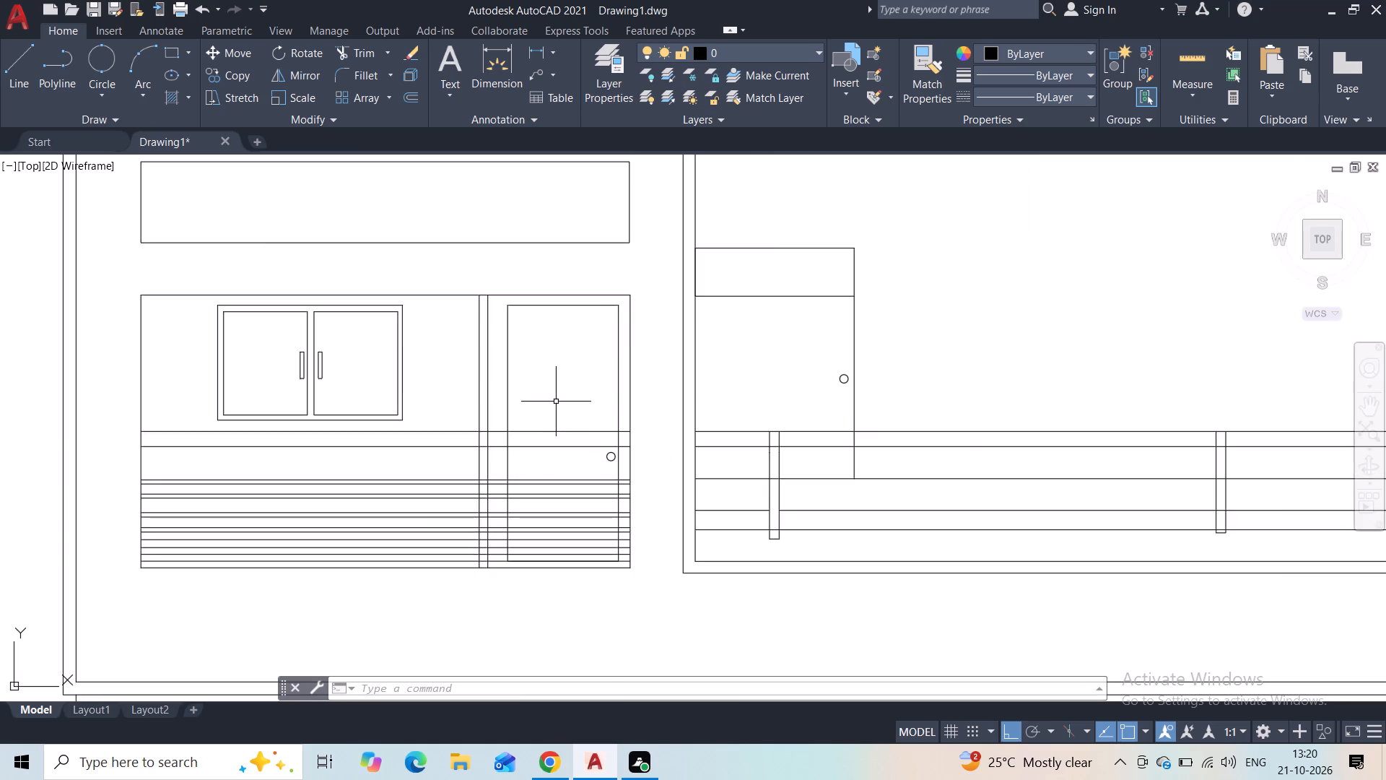
{"action": "scroll", "coordinate": [556, 403], "scroll_direction": "down", "scroll_amount": 1}
{"action": "middle_click_drag", "start_coordinate": [562, 387], "coordinate": [404, 466]}
{"action": "scroll", "coordinate": [571, 366], "scroll_direction": "down", "scroll_amount": 1}
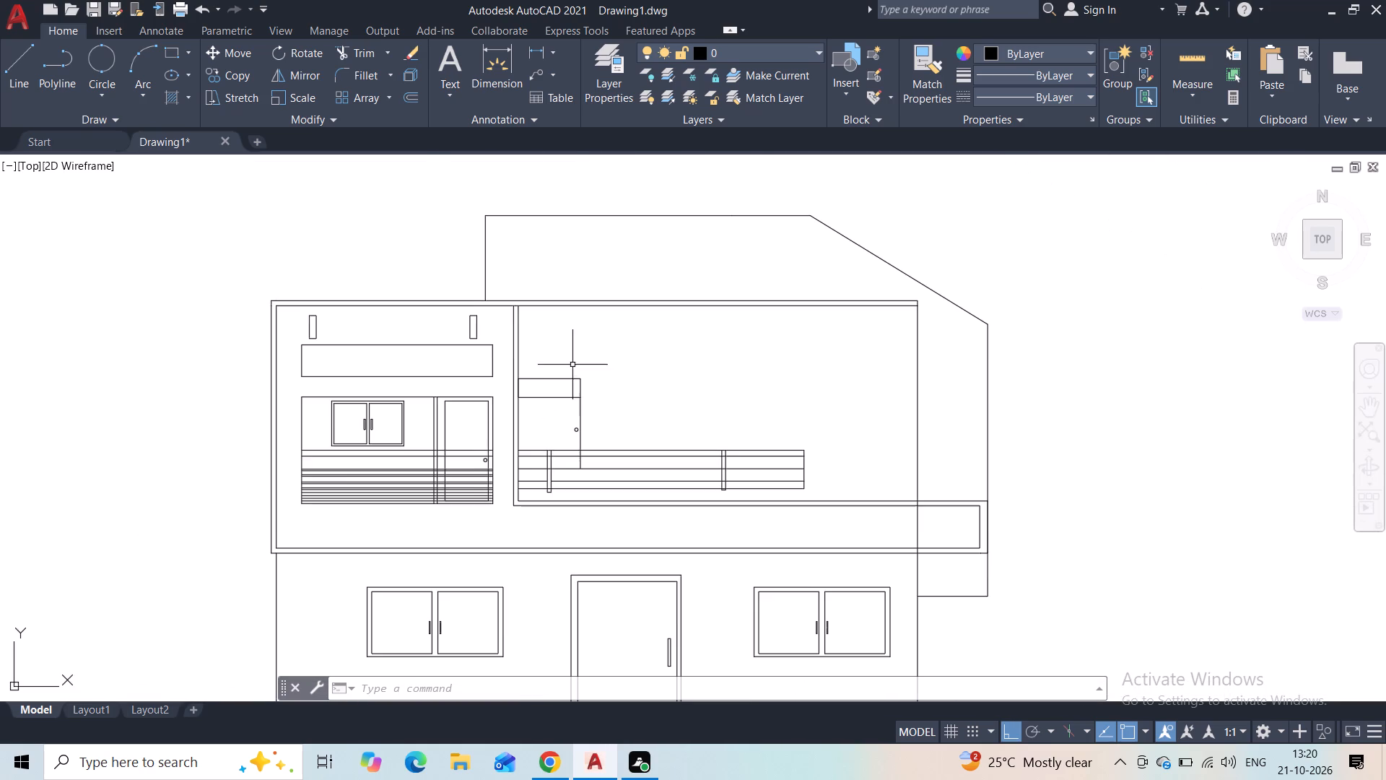
{"action": "middle_click_drag", "start_coordinate": [599, 353], "coordinate": [576, 381]}
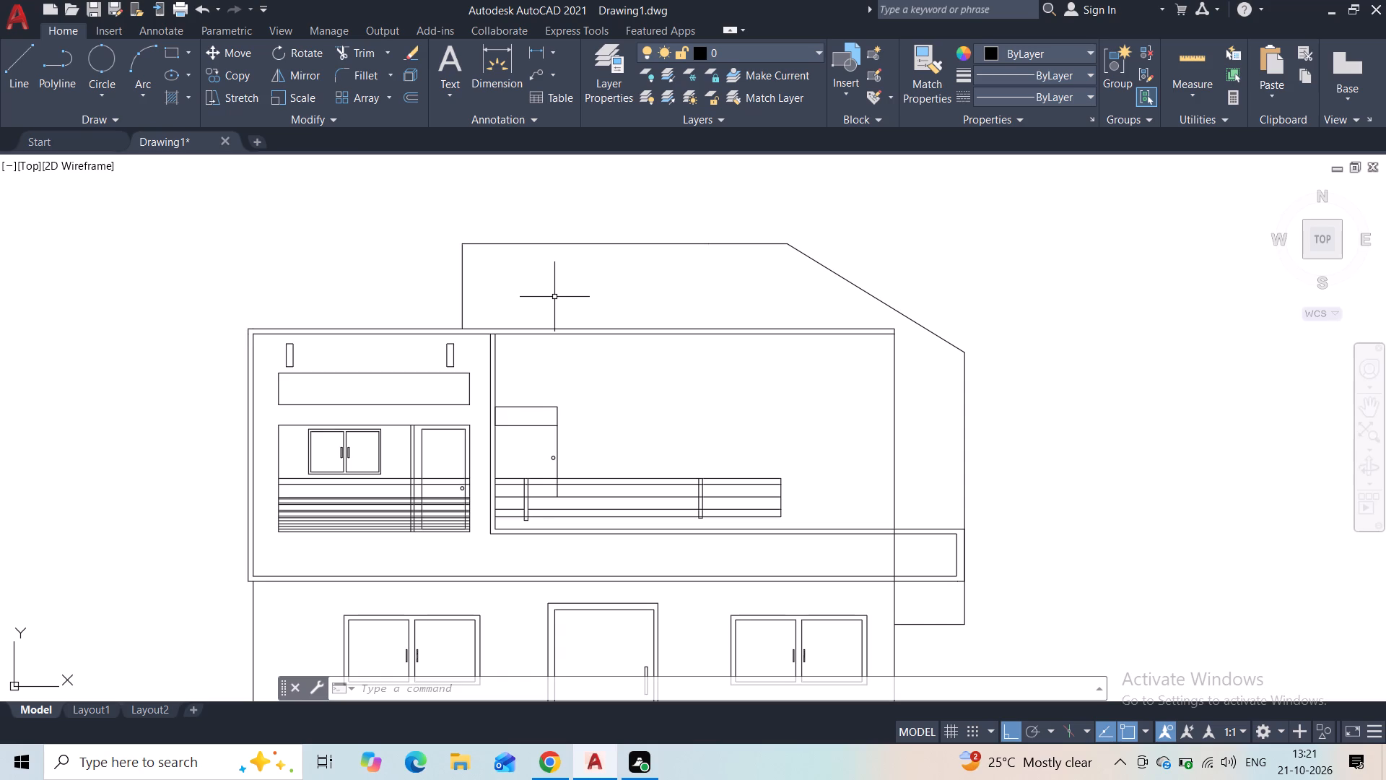
{"action": "scroll", "coordinate": [554, 297], "scroll_direction": "down", "scroll_amount": 2}
{"action": "scroll", "coordinate": [554, 297], "scroll_direction": "up", "scroll_amount": 2}
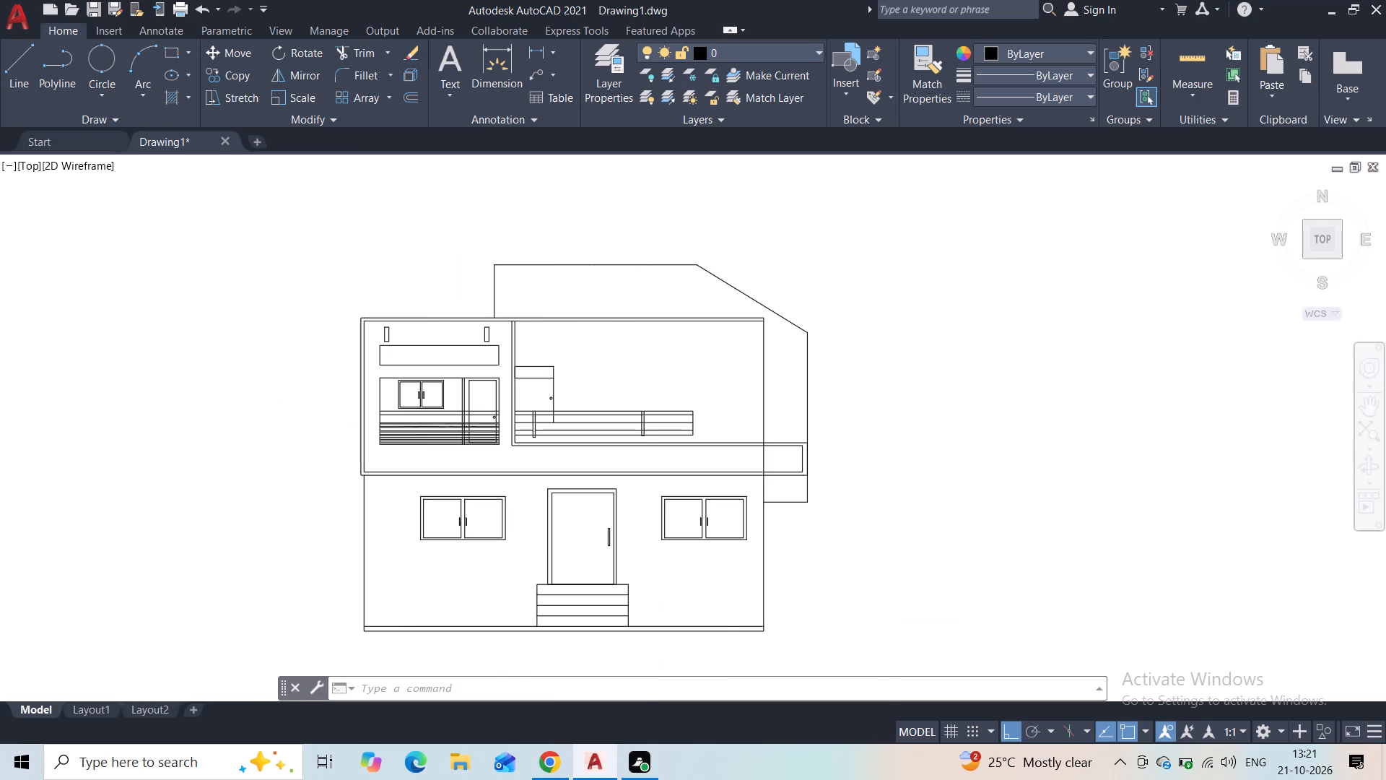
{"action": "middle_click_drag", "start_coordinate": [553, 298], "coordinate": [509, 266]}
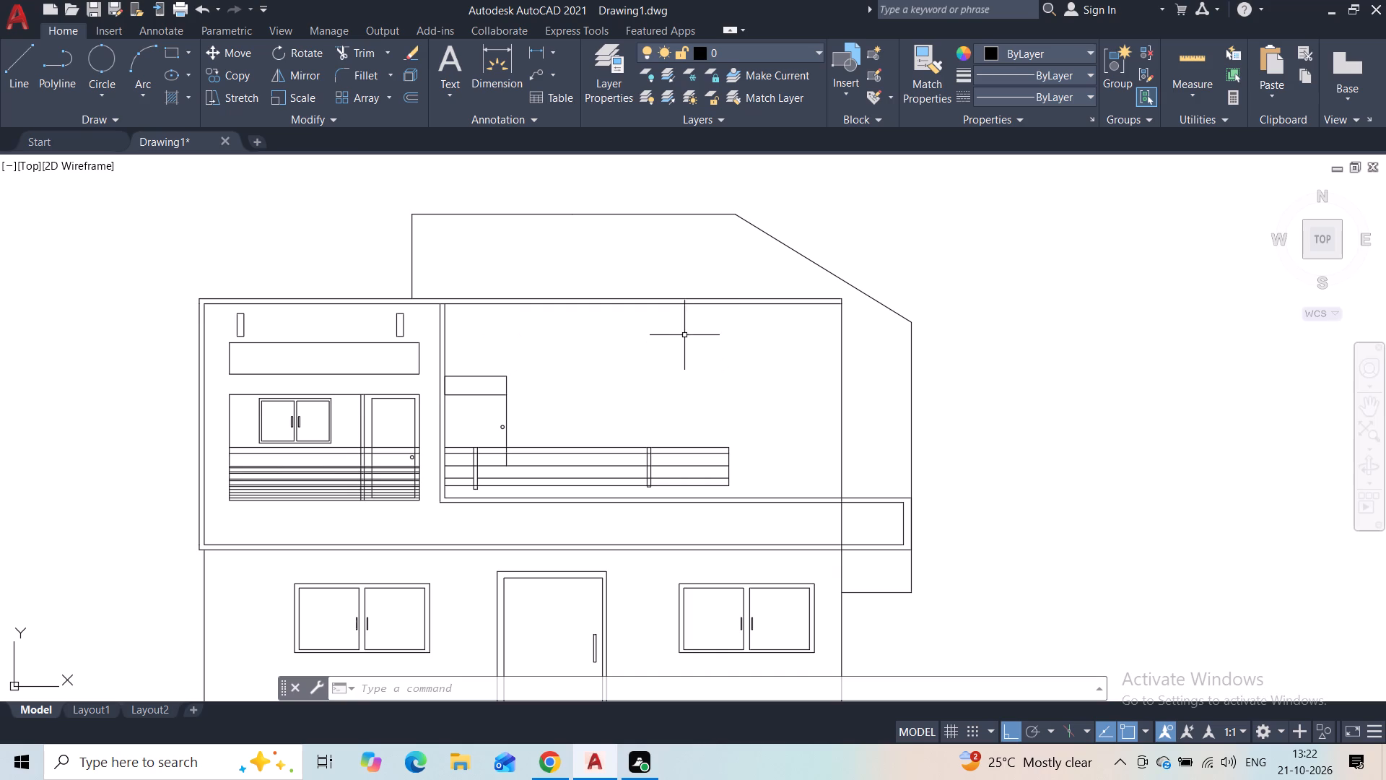
{"action": "middle_click_drag", "start_coordinate": [609, 366], "coordinate": [602, 396]}
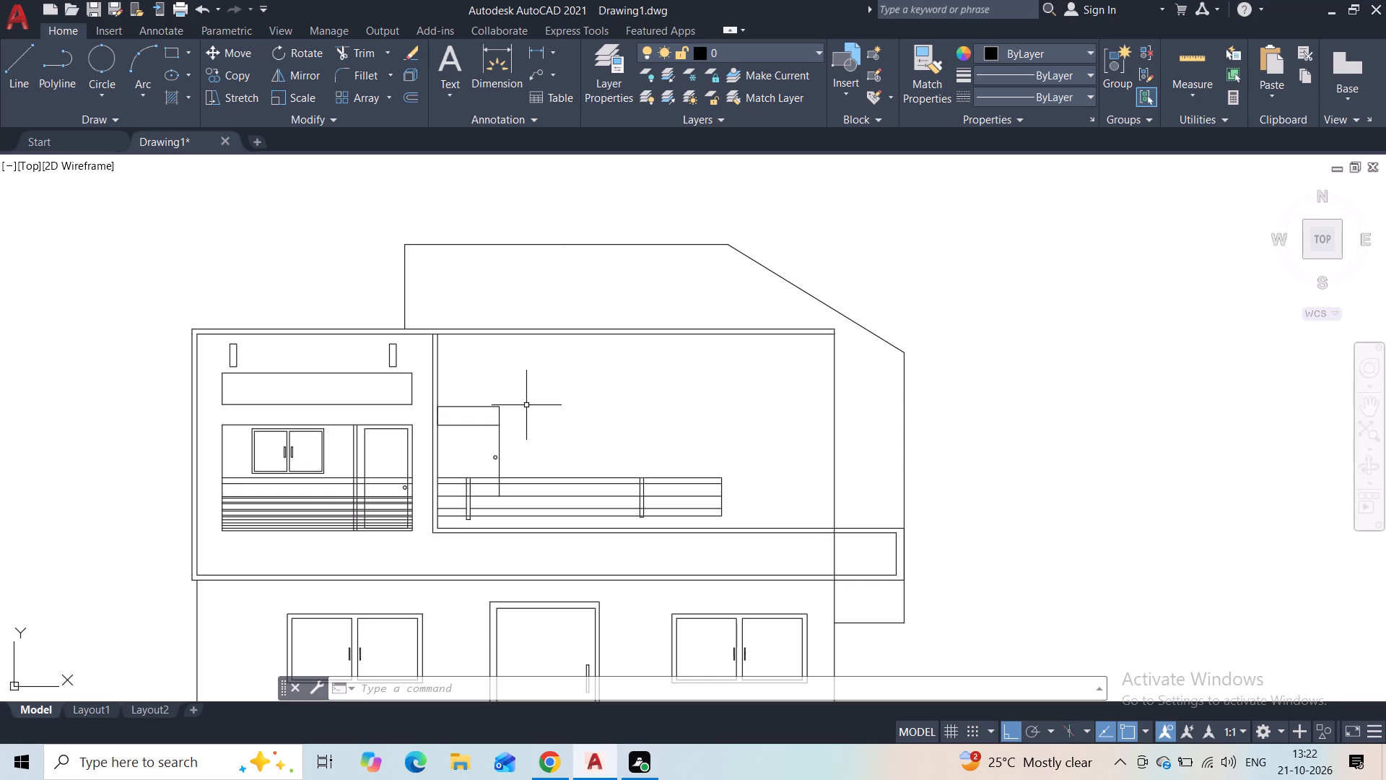
Examine the upper-storey terrace and its railing's right-hand post, checking the post's side line segments and bottom end.
{"action": "scroll", "coordinate": [526, 396], "scroll_direction": "up", "scroll_amount": 1}
{"action": "scroll", "coordinate": [528, 385], "scroll_direction": "down", "scroll_amount": 1}
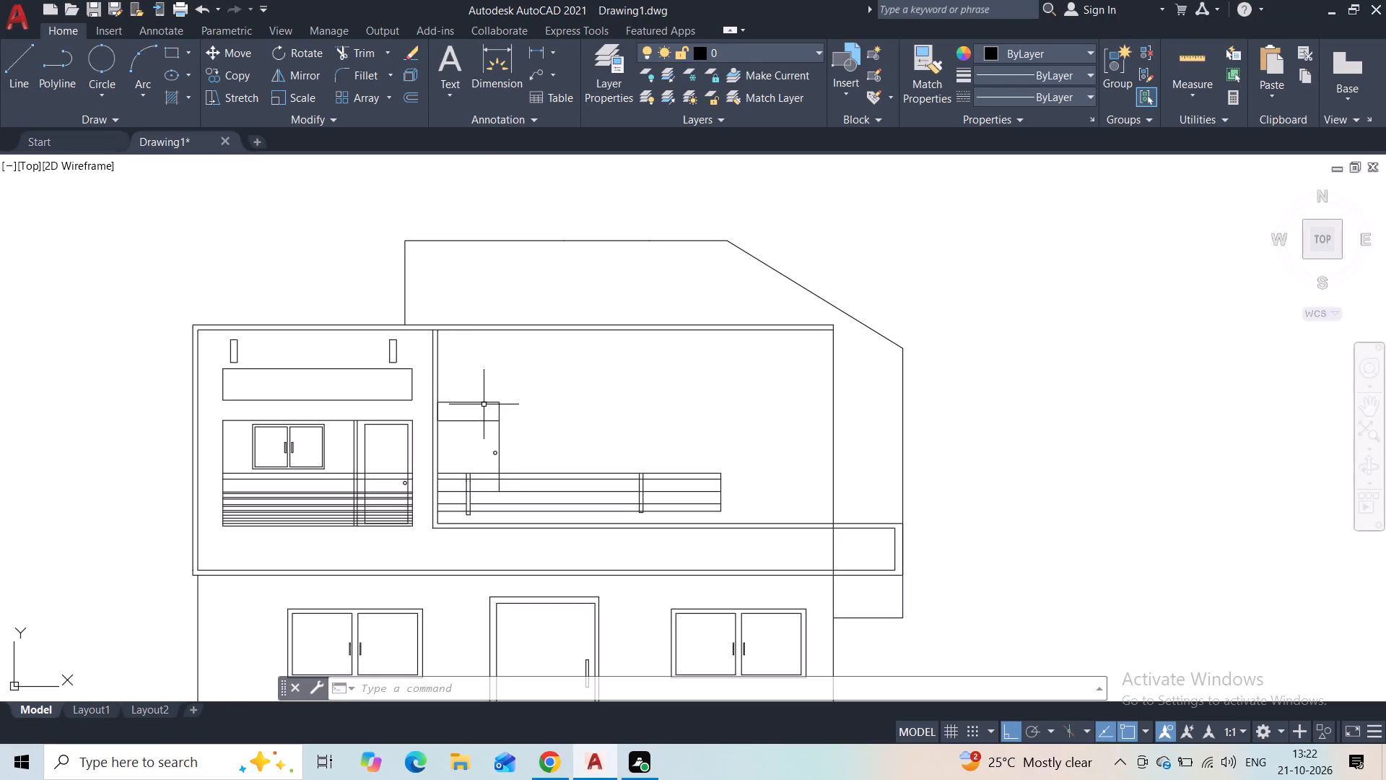
{"action": "scroll", "coordinate": [492, 399], "scroll_direction": "up", "scroll_amount": 2}
{"action": "scroll", "coordinate": [526, 409], "scroll_direction": "down", "scroll_amount": 1}
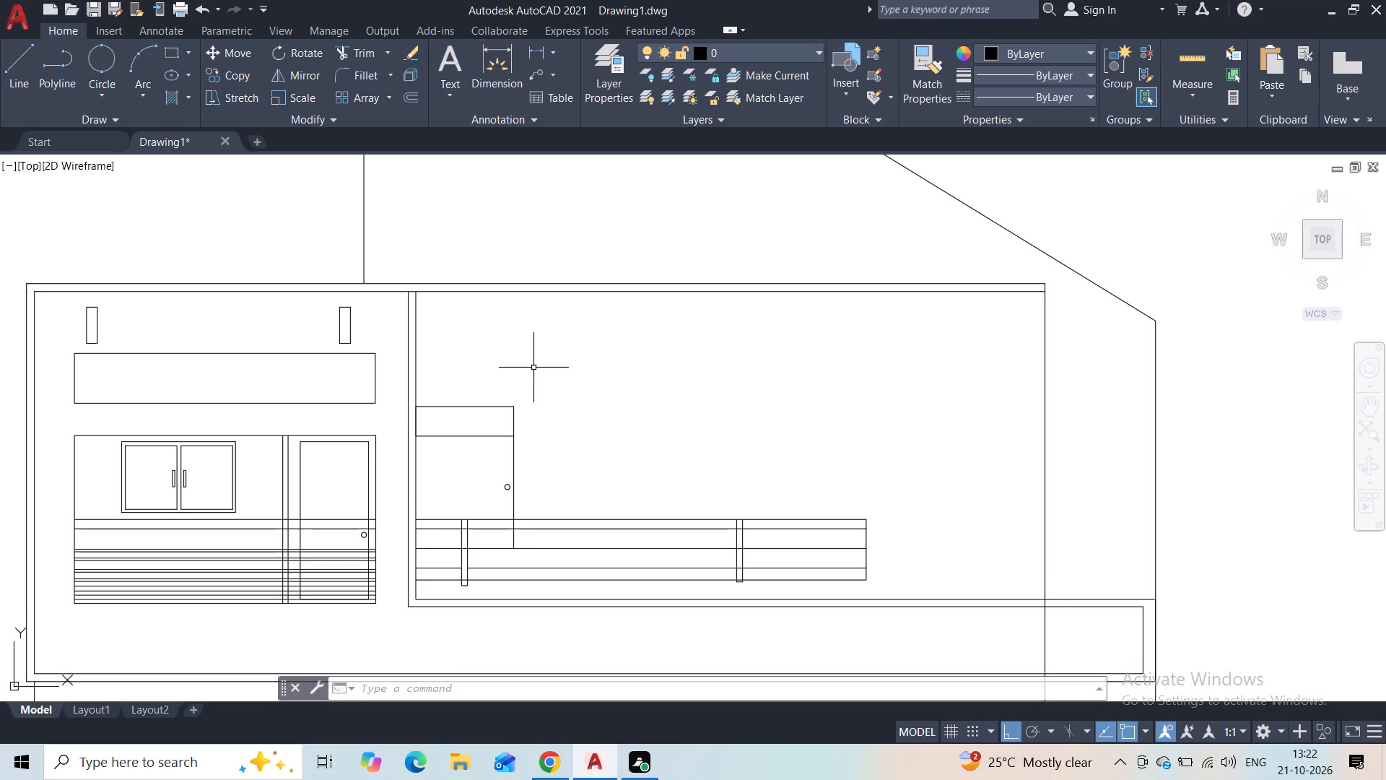
{"action": "middle_click_drag", "start_coordinate": [535, 369], "coordinate": [496, 391]}
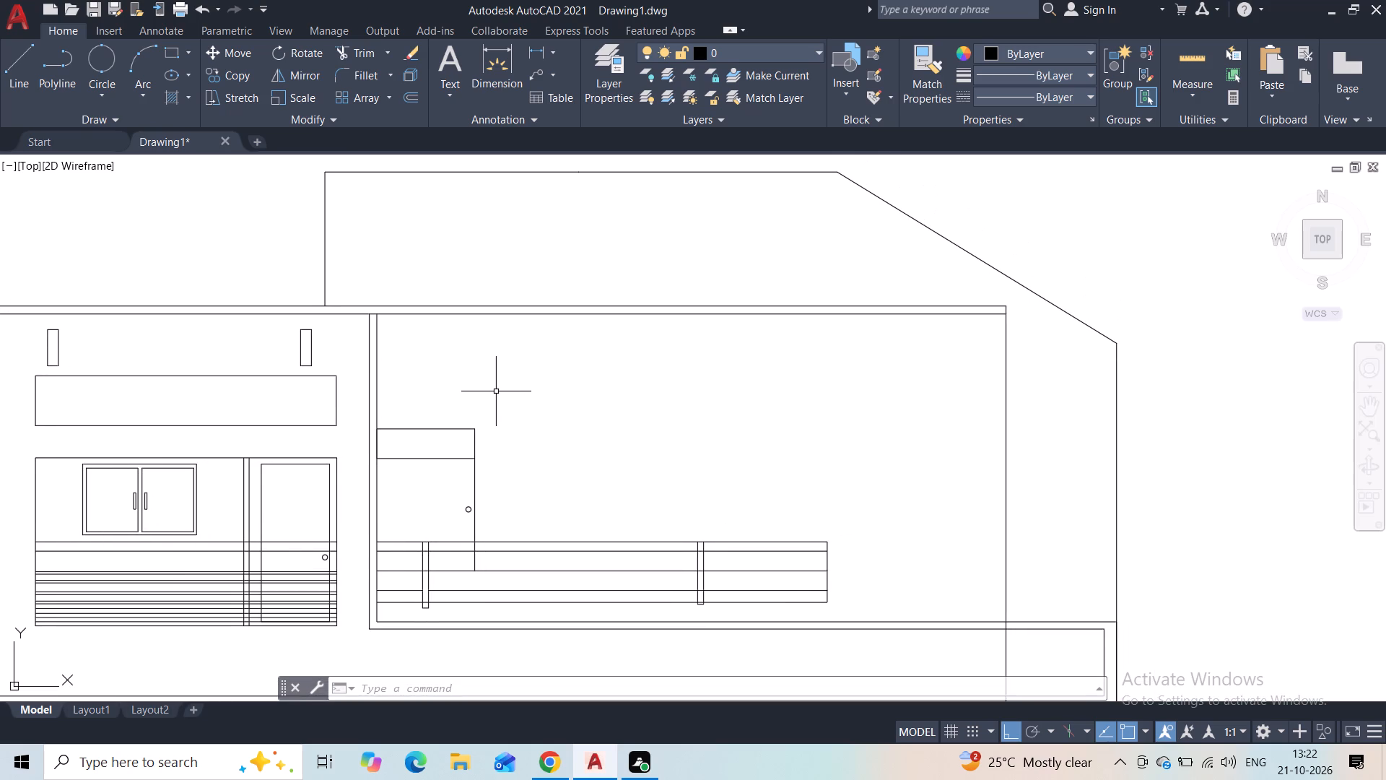
{"action": "middle_click_drag", "start_coordinate": [541, 491], "coordinate": [501, 430]}
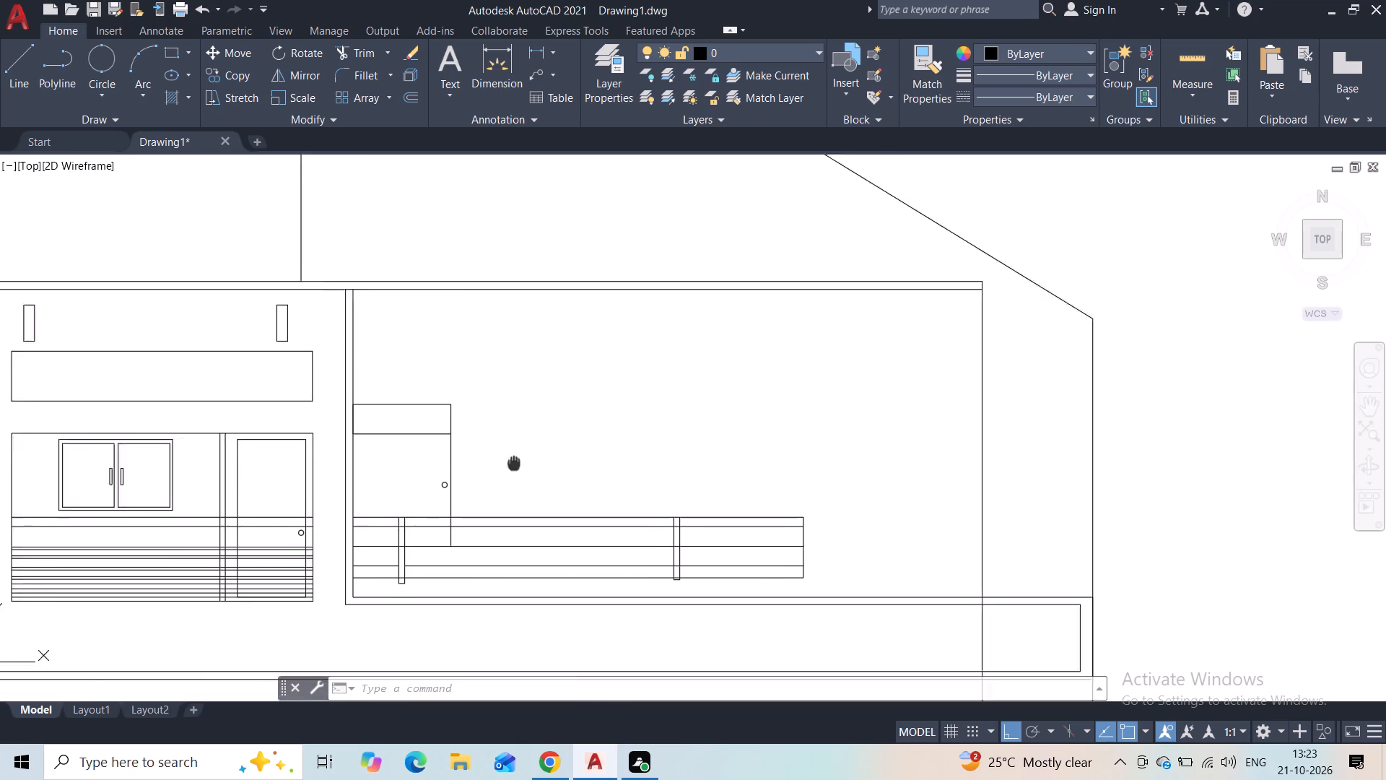
{"action": "middle_click_drag", "start_coordinate": [501, 430], "coordinate": [313, 369]}
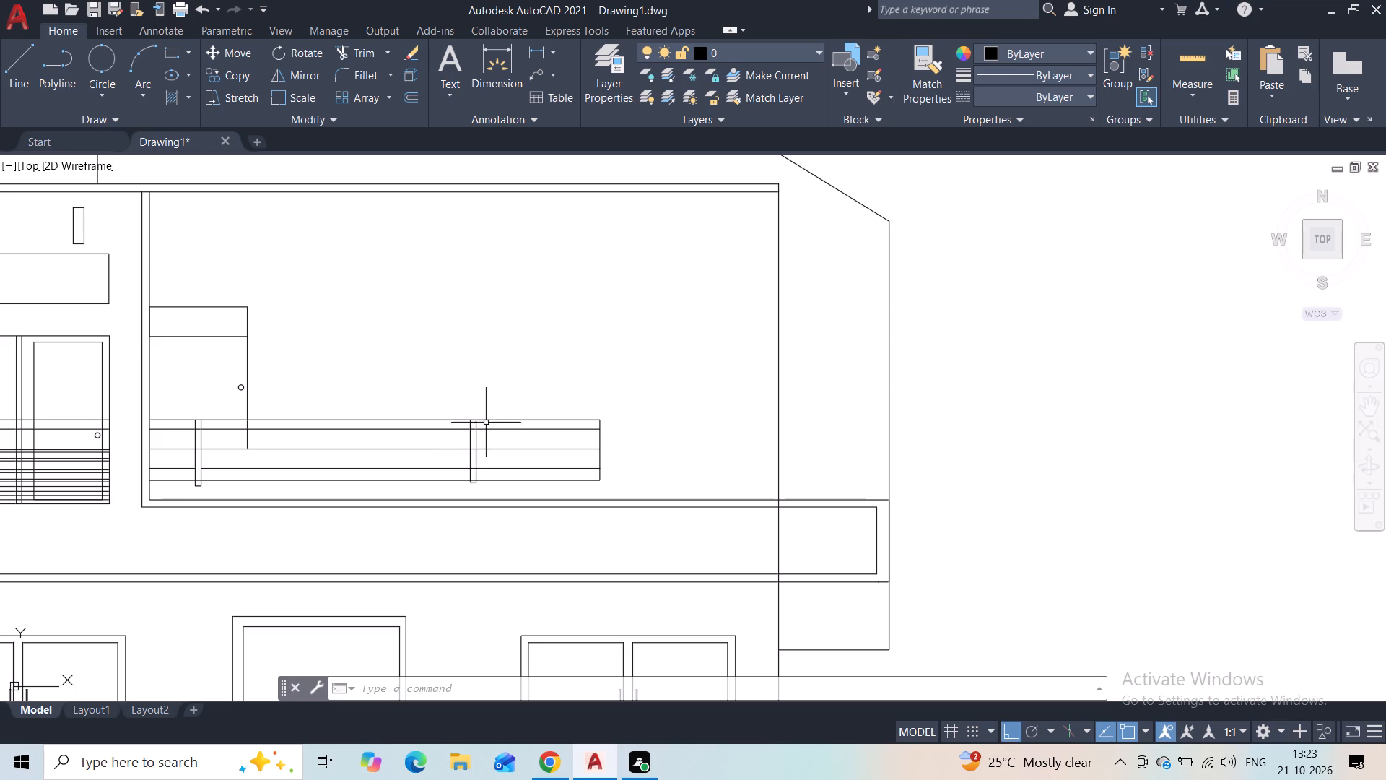
{"action": "scroll", "coordinate": [476, 441], "scroll_direction": "up", "scroll_amount": 2}
{"action": "left_click_drag", "start_coordinate": [487, 437], "coordinate": [481, 435]}
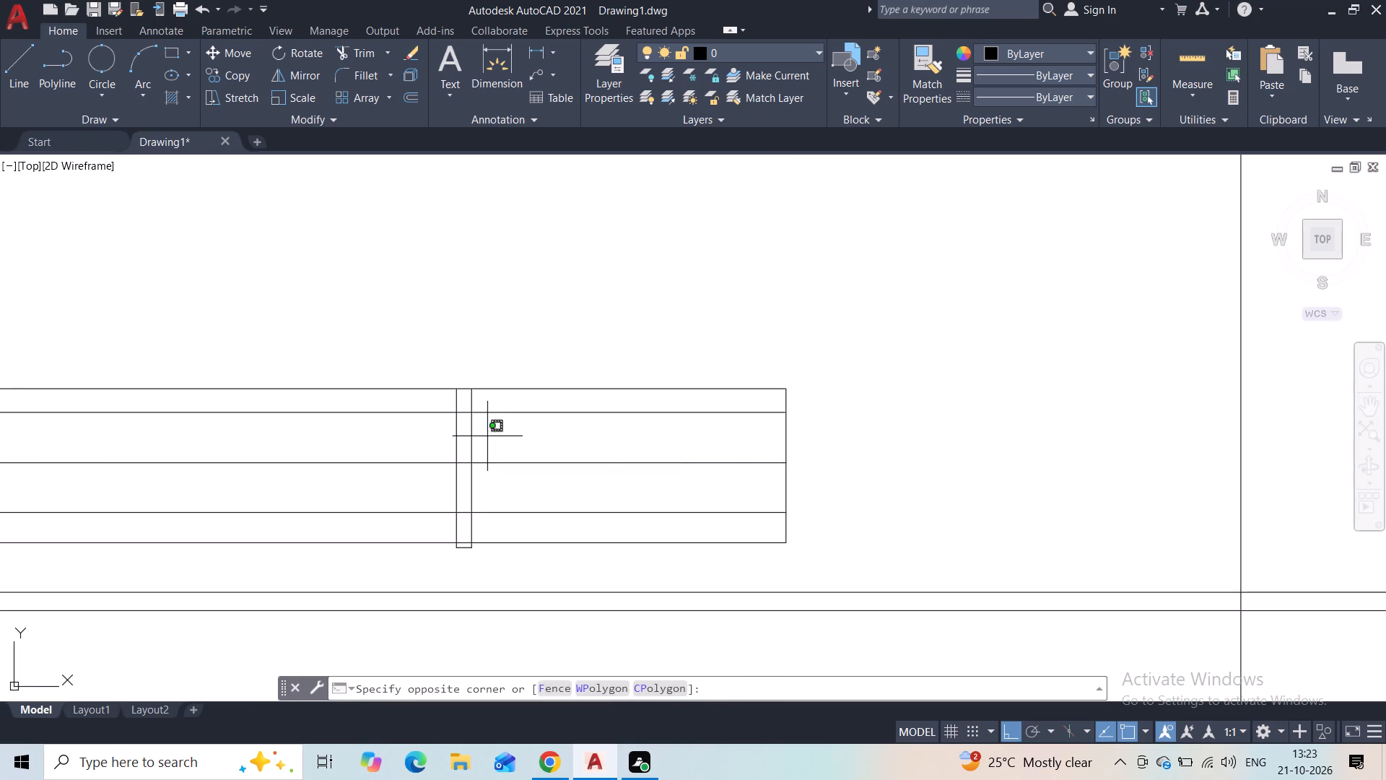
{"action": "left_click_drag", "start_coordinate": [481, 435], "coordinate": [475, 435]}
{"action": "left_click", "coordinate": [406, 435]}
{"action": "scroll", "coordinate": [456, 411], "scroll_direction": "up", "scroll_amount": 2}
{"action": "left_click", "coordinate": [515, 383]}
{"action": "left_click", "coordinate": [331, 357]}
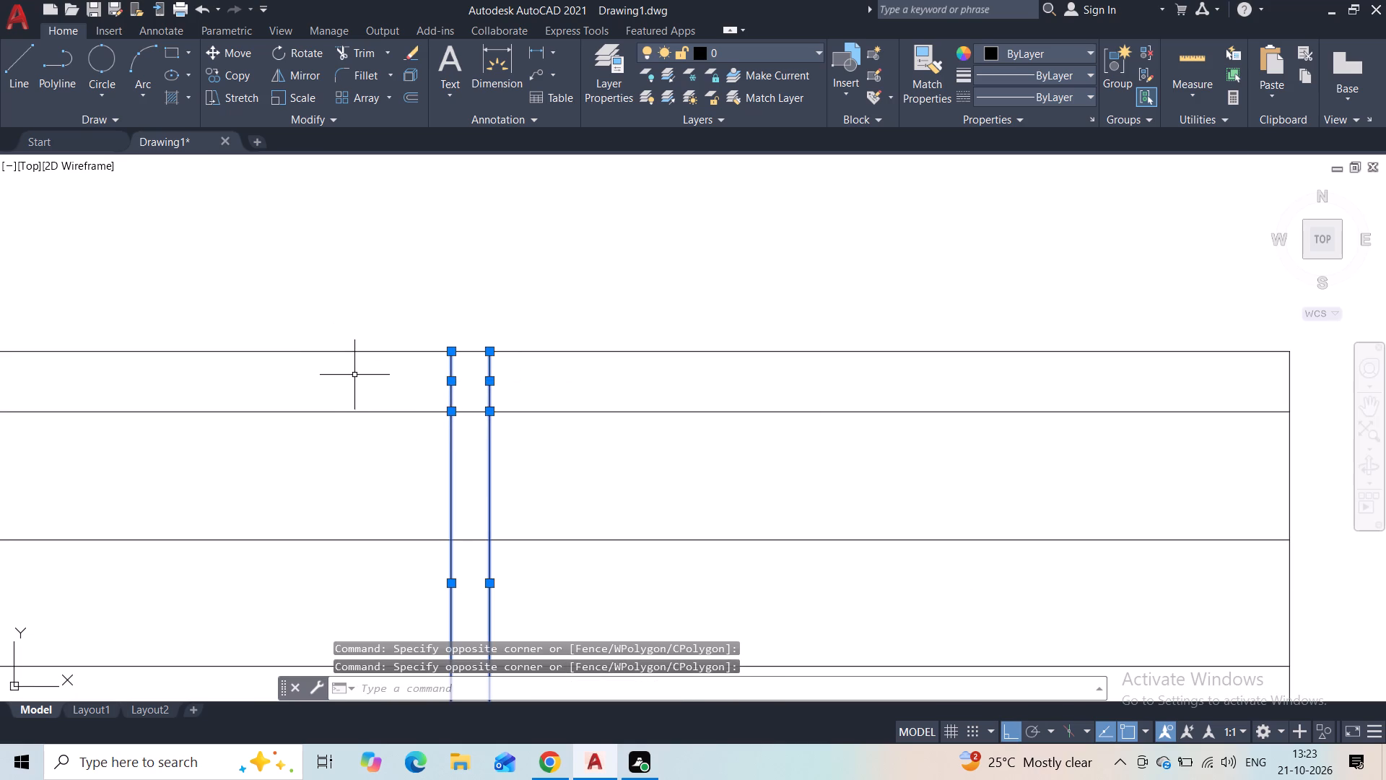
{"action": "key", "text": "Escape"}
{"action": "middle_click_drag", "start_coordinate": [459, 468], "coordinate": [422, 246]}
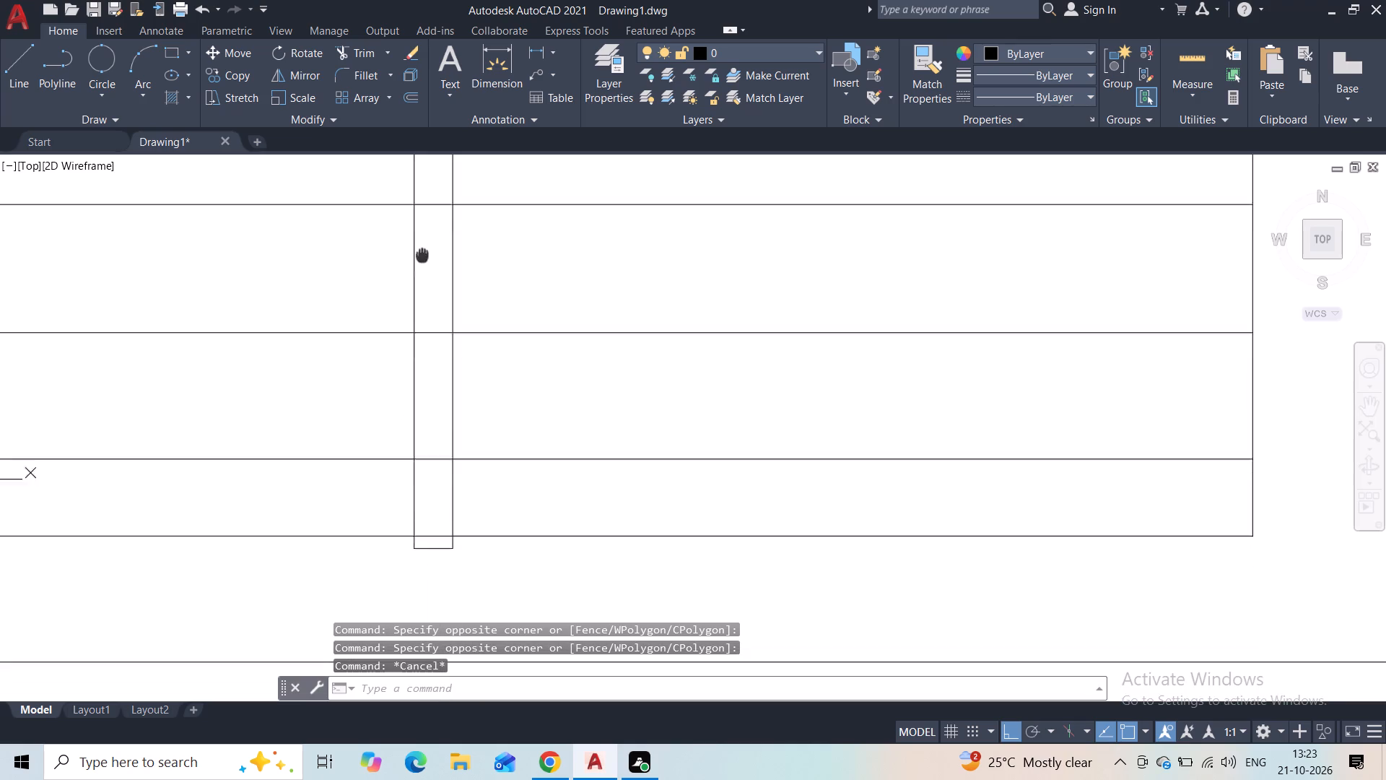
{"action": "middle_click_drag", "start_coordinate": [422, 246], "coordinate": [422, 244]}
{"action": "scroll", "coordinate": [441, 532], "scroll_direction": "up", "scroll_amount": 2}
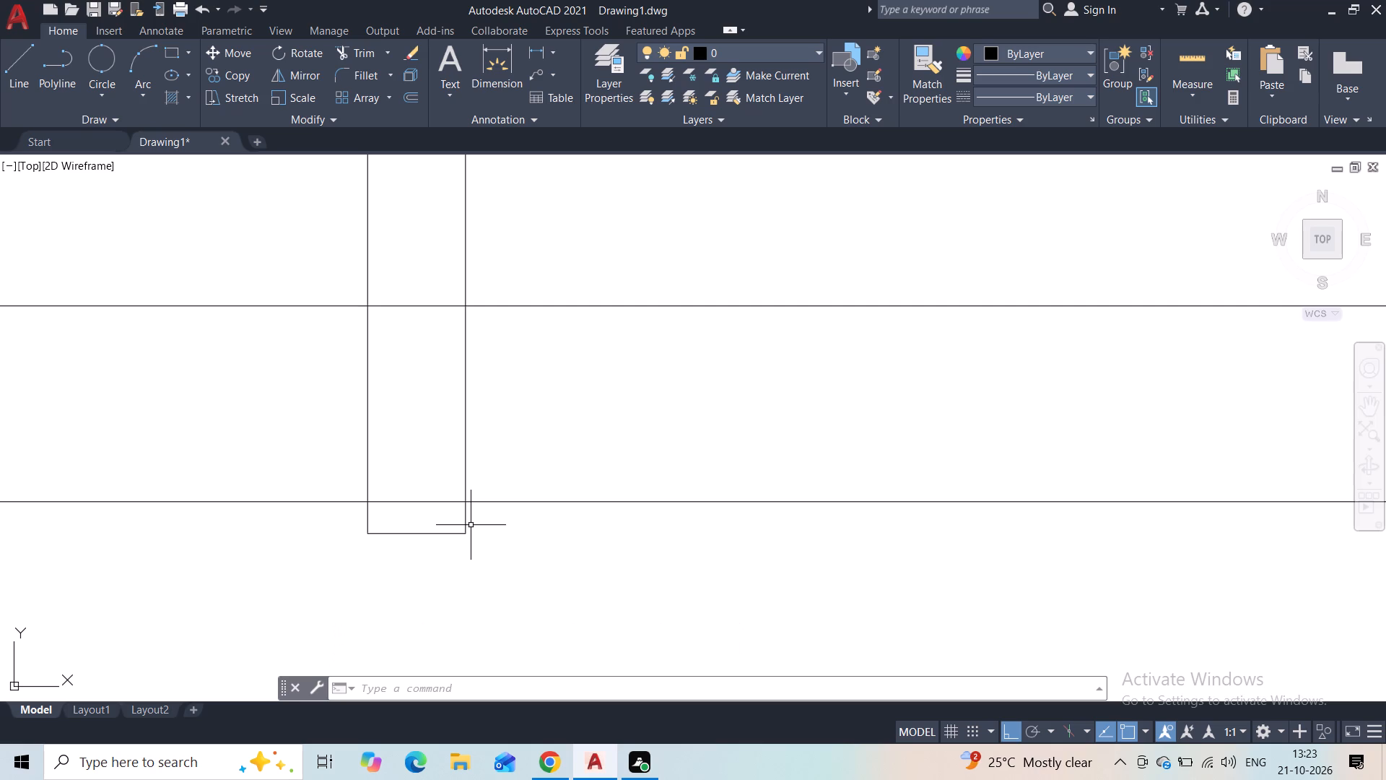
{"action": "left_click_drag", "start_coordinate": [487, 528], "coordinate": [479, 528]}
{"action": "left_click", "coordinate": [232, 538]}
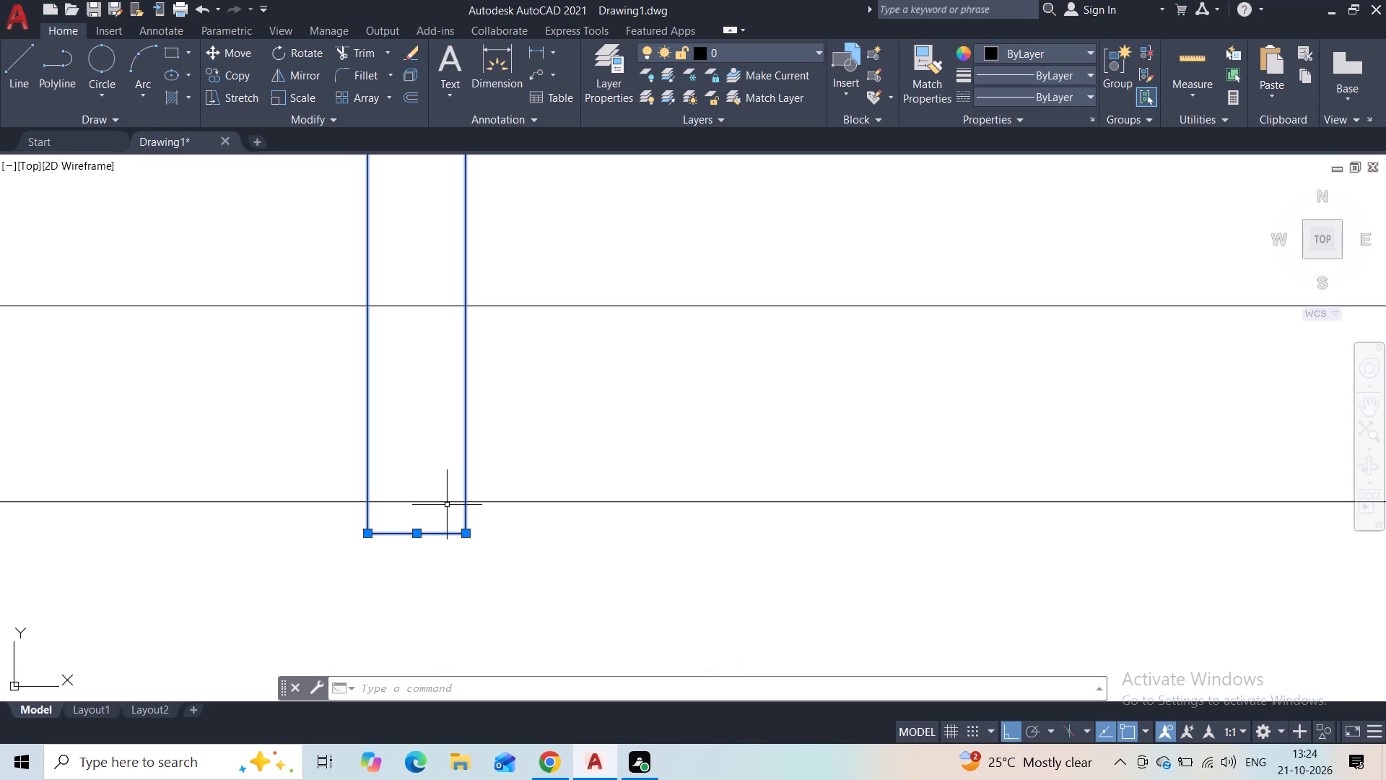
{"action": "key", "text": "Escape"}
{"action": "scroll", "coordinate": [491, 442], "scroll_direction": "down", "scroll_amount": 2}
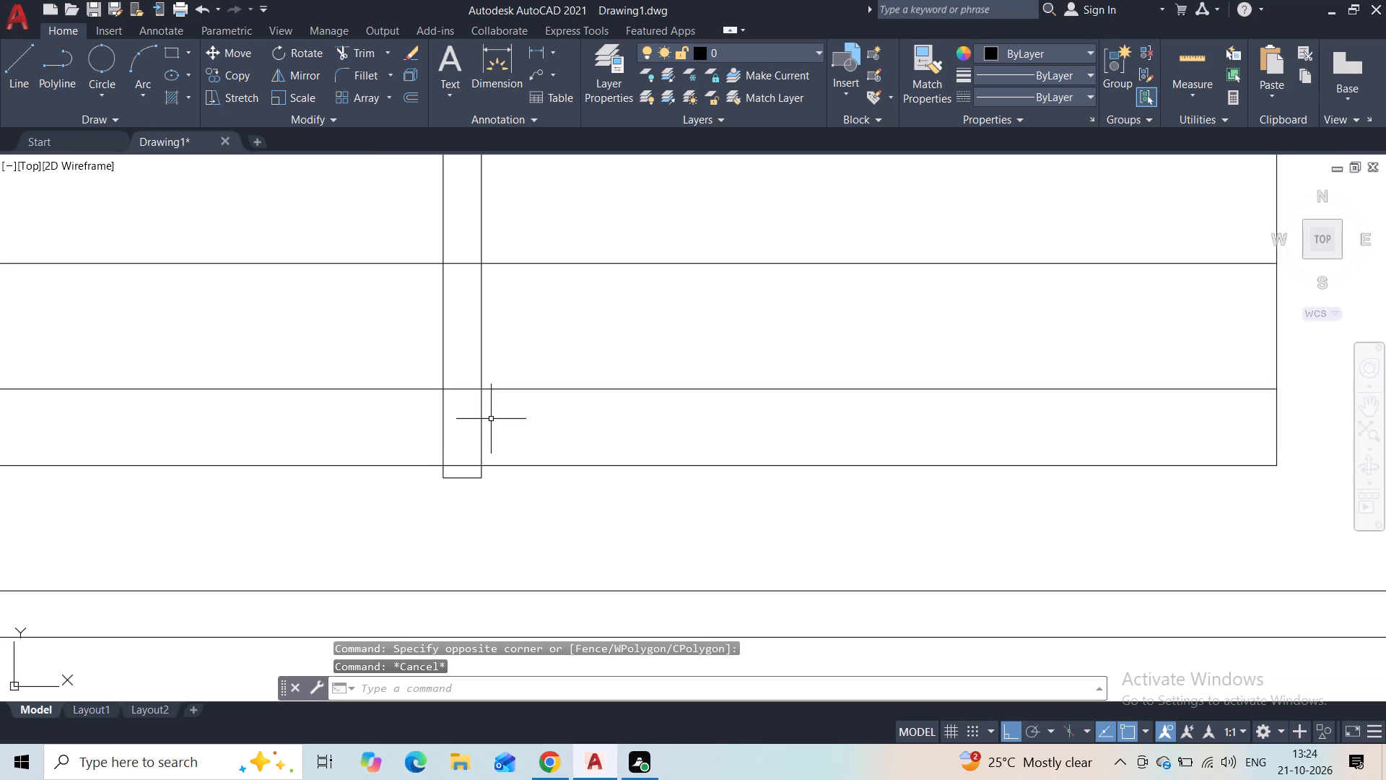
Inspect the upper part of the terrace railing's right-hand post again, checking how its side lines meet the rails.
{"action": "middle_click_drag", "start_coordinate": [491, 419], "coordinate": [518, 573]}
{"action": "scroll", "coordinate": [546, 344], "scroll_direction": "down", "scroll_amount": 2}
{"action": "middle_click_drag", "start_coordinate": [546, 344], "coordinate": [664, 349]}
{"action": "scroll", "coordinate": [667, 349], "scroll_direction": "down", "scroll_amount": 1}
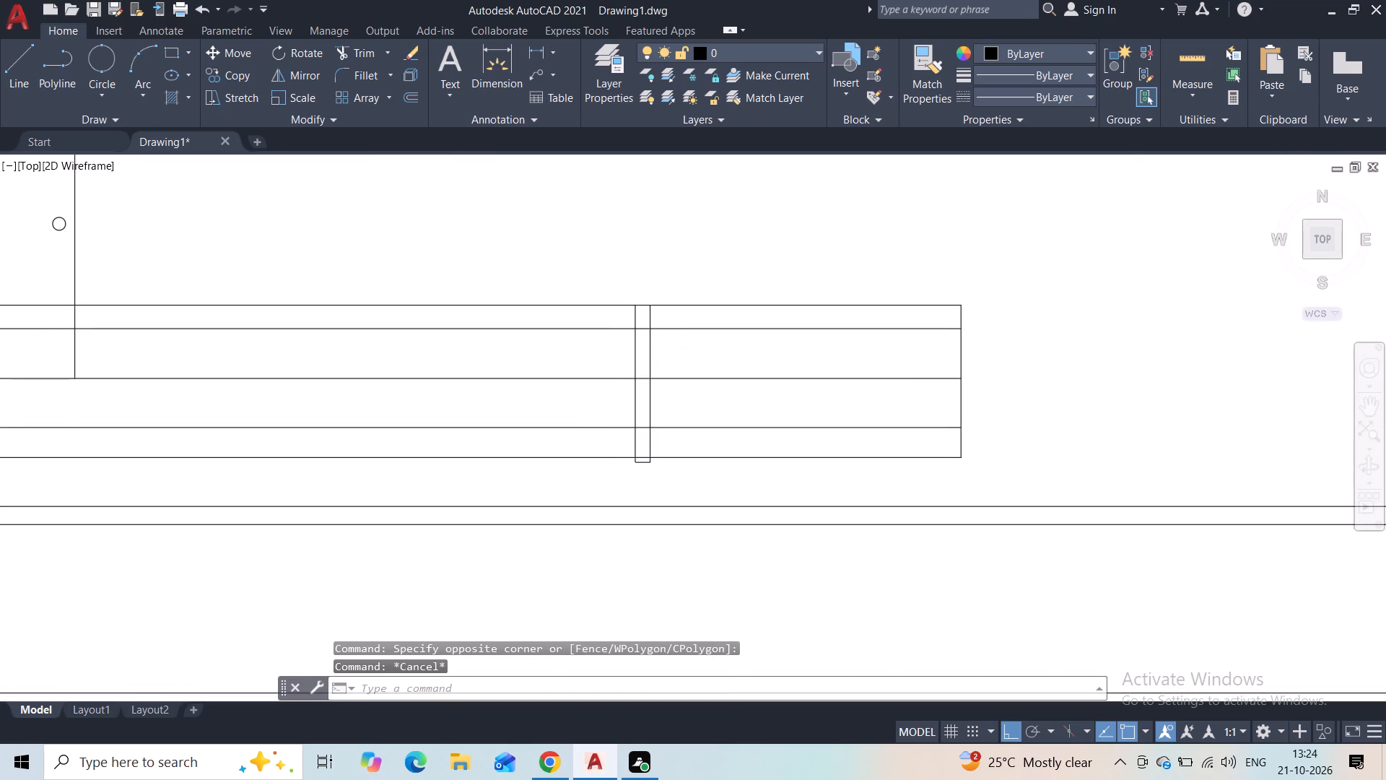
{"action": "middle_click_drag", "start_coordinate": [667, 349], "coordinate": [683, 386]}
{"action": "scroll", "coordinate": [683, 386], "scroll_direction": "up", "scroll_amount": 2}
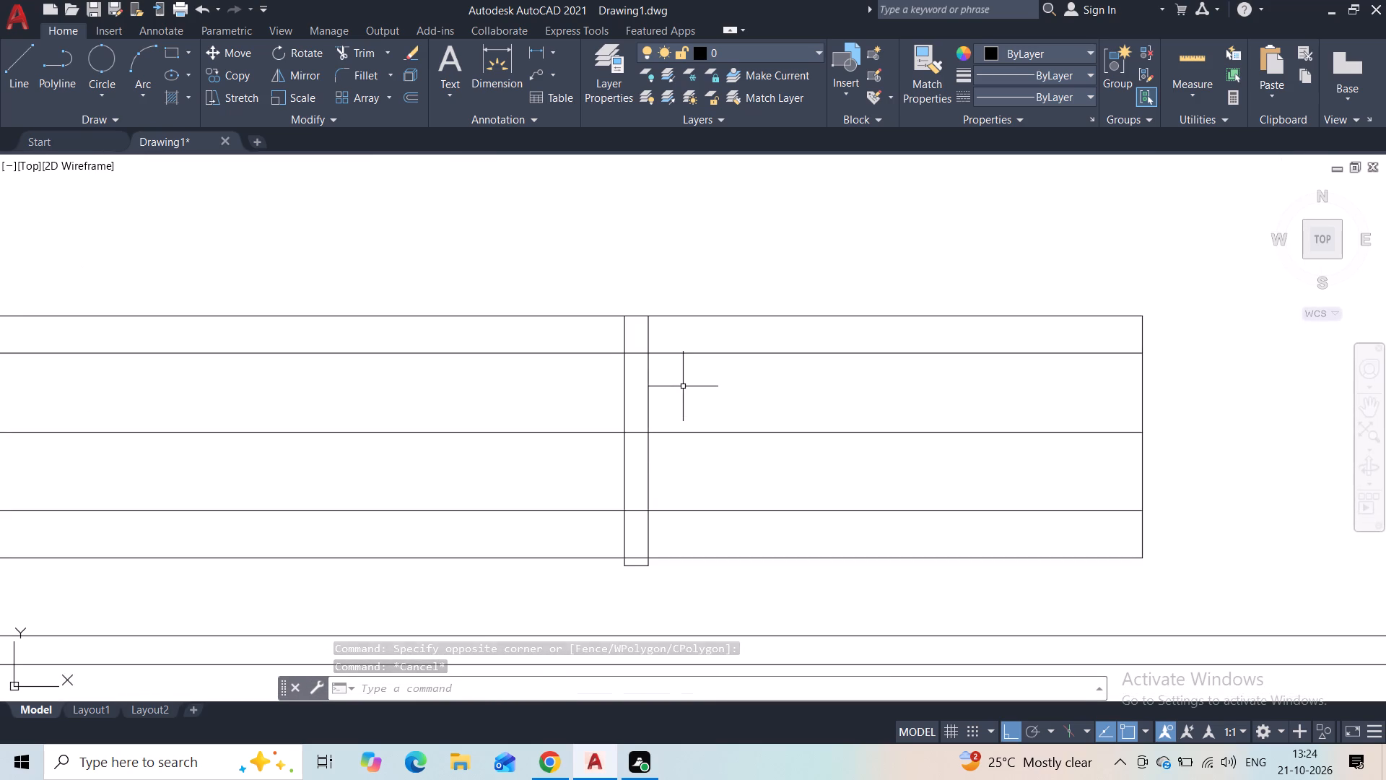
{"action": "left_click", "coordinate": [683, 386]}
{"action": "left_click", "coordinate": [590, 409]}
{"action": "left_click_drag", "start_coordinate": [670, 337], "coordinate": [635, 339]}
{"action": "left_click", "coordinate": [586, 339]}
{"action": "scroll", "coordinate": [612, 337], "scroll_direction": "up", "scroll_amount": 2}
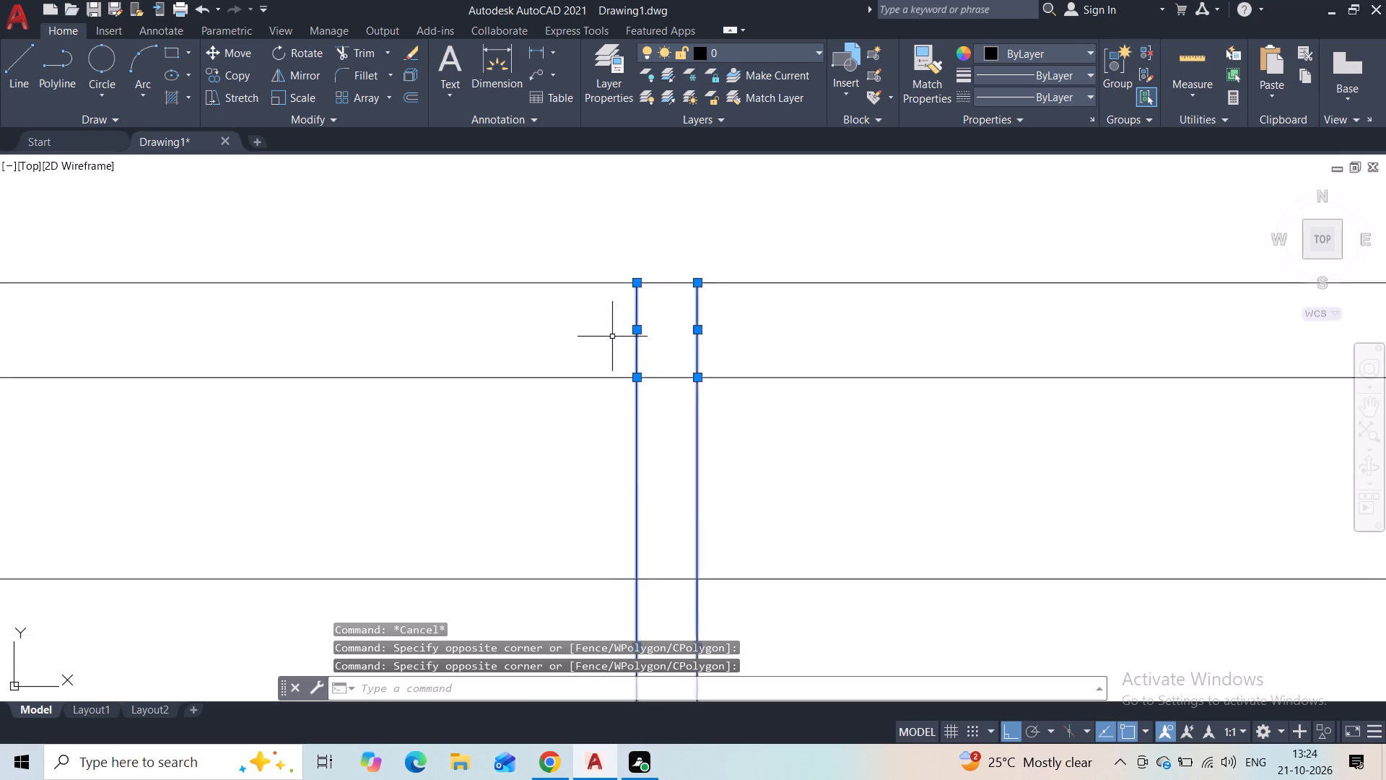
{"action": "scroll", "coordinate": [612, 337], "scroll_direction": "up", "scroll_amount": 1}
{"action": "key", "text": "Escape"}
{"action": "scroll", "coordinate": [690, 464], "scroll_direction": "down", "scroll_amount": 2}
{"action": "scroll", "coordinate": [697, 502], "scroll_direction": "up", "scroll_amount": 1}
{"action": "middle_click_drag", "start_coordinate": [695, 501], "coordinate": [636, 420]}
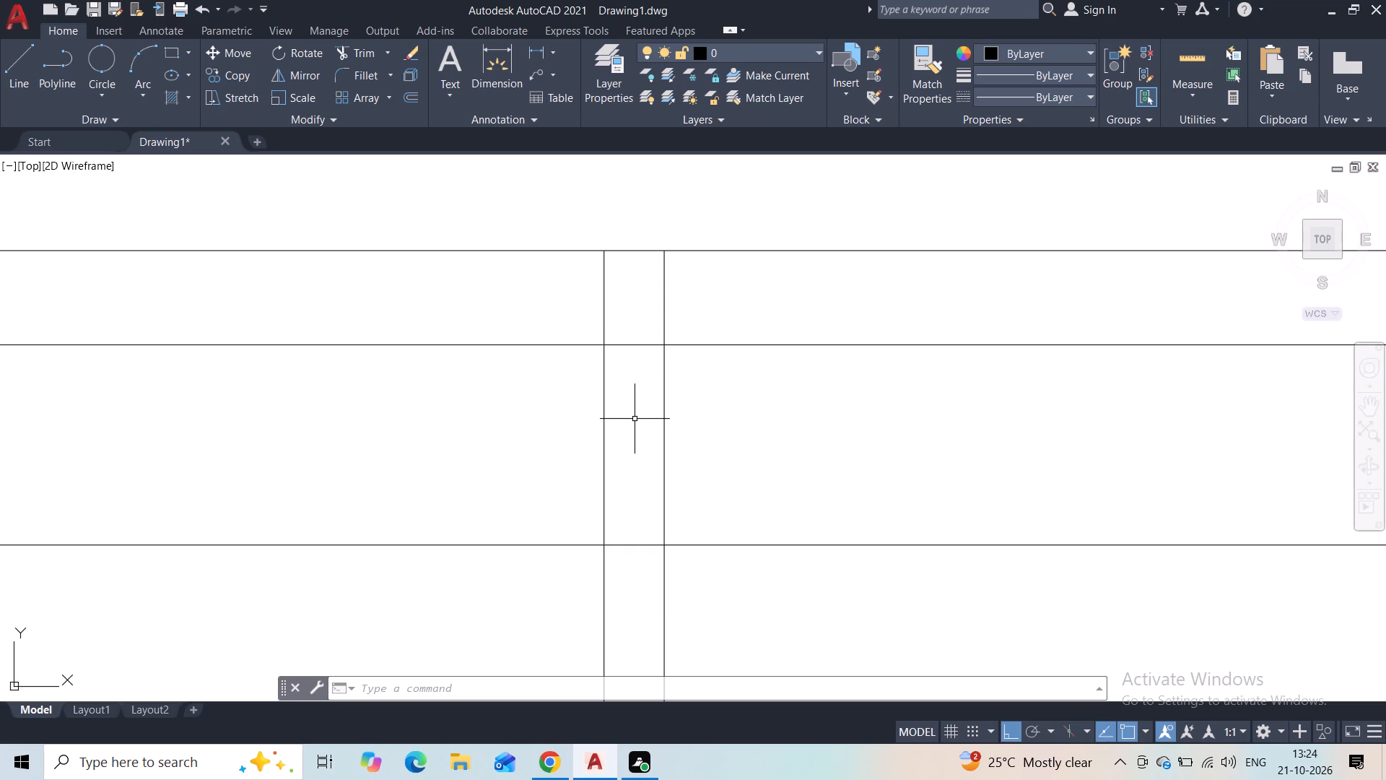
{"action": "scroll", "coordinate": [635, 417], "scroll_direction": "down", "scroll_amount": 4}
{"action": "middle_click_drag", "start_coordinate": [567, 380], "coordinate": [565, 415]}
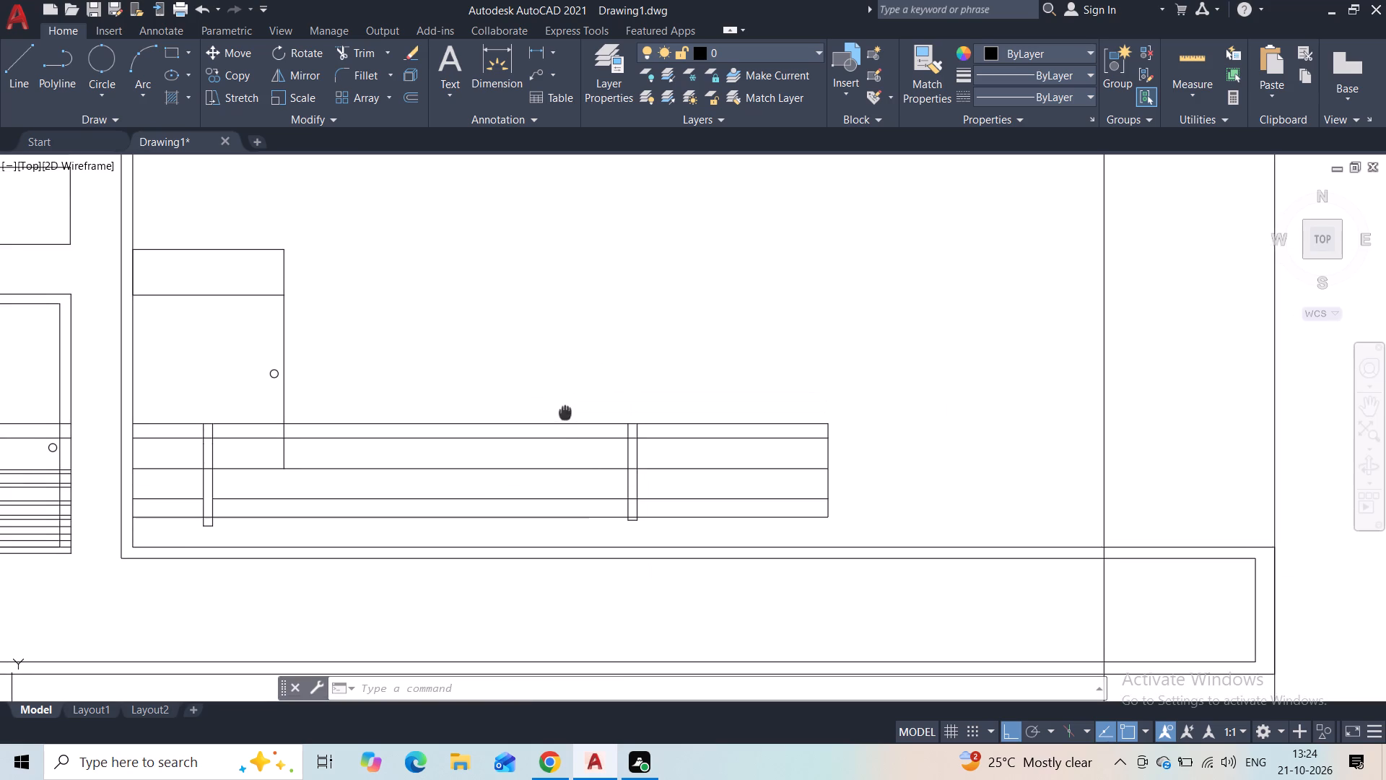
{"action": "middle_click_drag", "start_coordinate": [565, 415], "coordinate": [562, 423]}
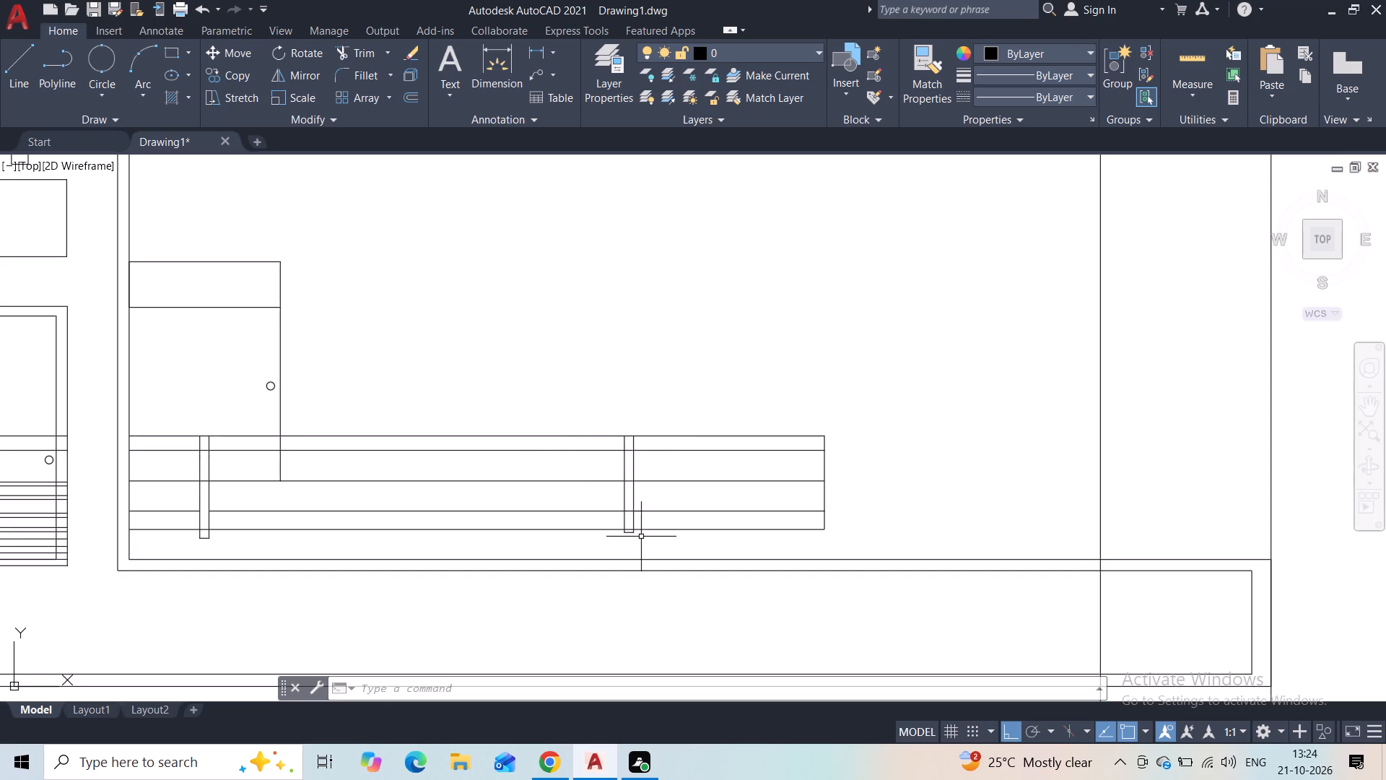
{"action": "scroll", "coordinate": [629, 542], "scroll_direction": "up", "scroll_amount": 2}
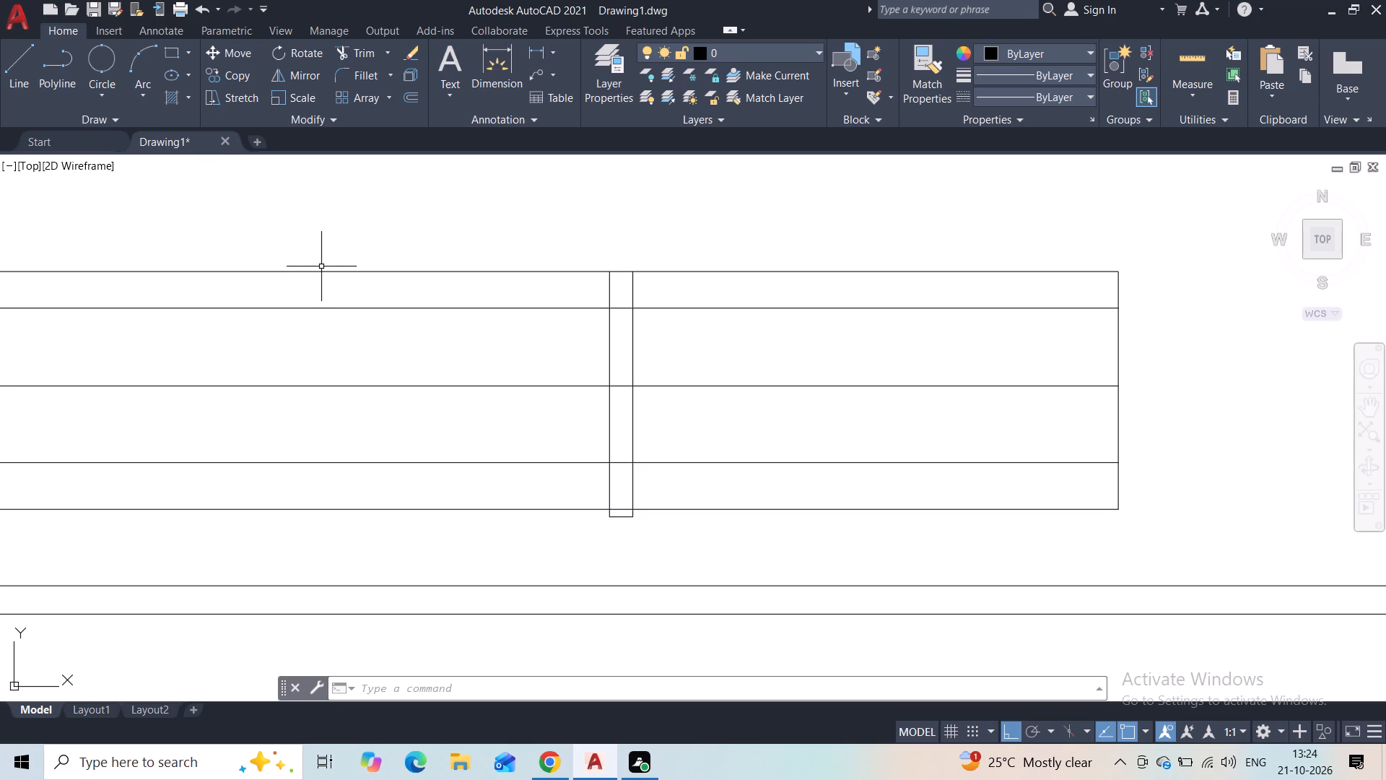
Examine the whole two-storey elevation, from the roof outline and upper-storey terrace to the ground-floor door, windows and stair.
{"action": "scroll", "coordinate": [349, 251], "scroll_direction": "down", "scroll_amount": 4}
{"action": "middle_click_drag", "start_coordinate": [347, 251], "coordinate": [396, 436]}
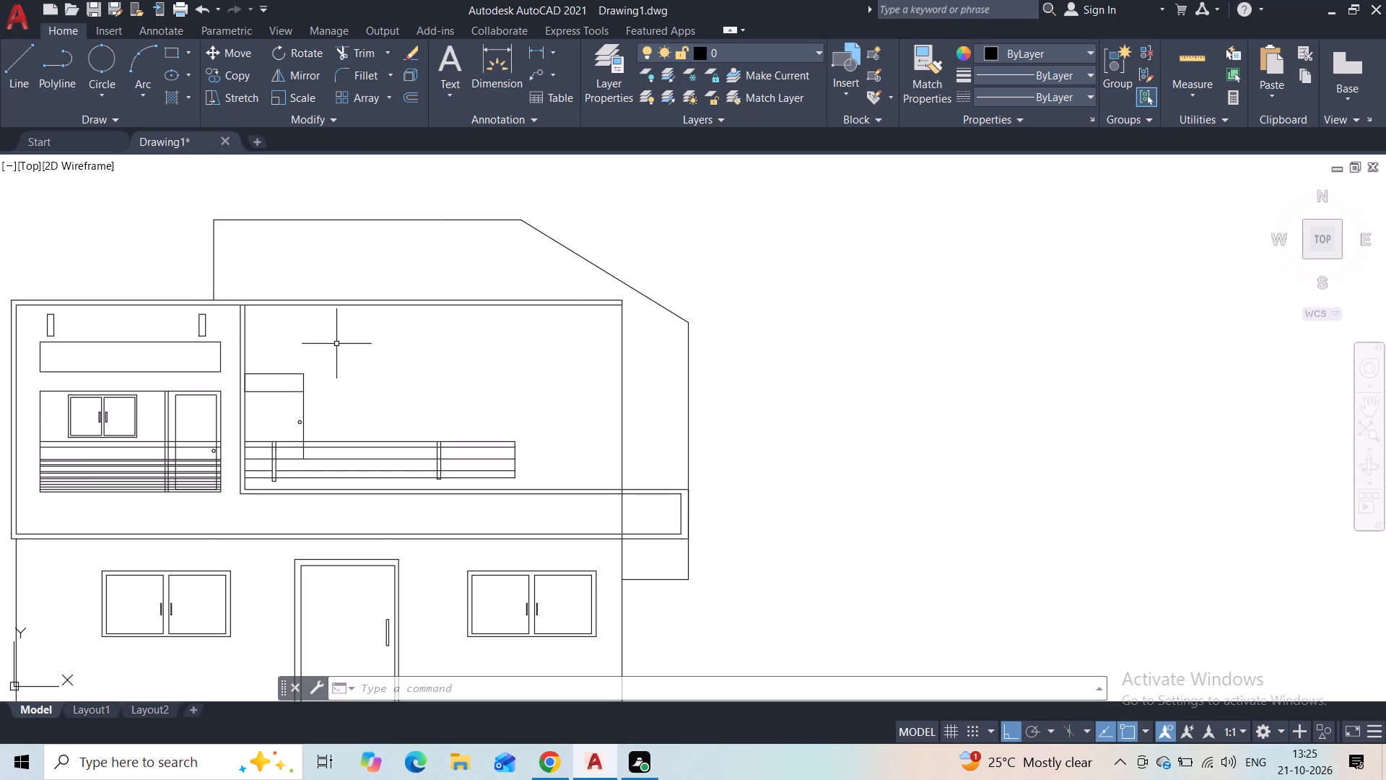
{"action": "middle_click_drag", "start_coordinate": [330, 342], "coordinate": [360, 381]}
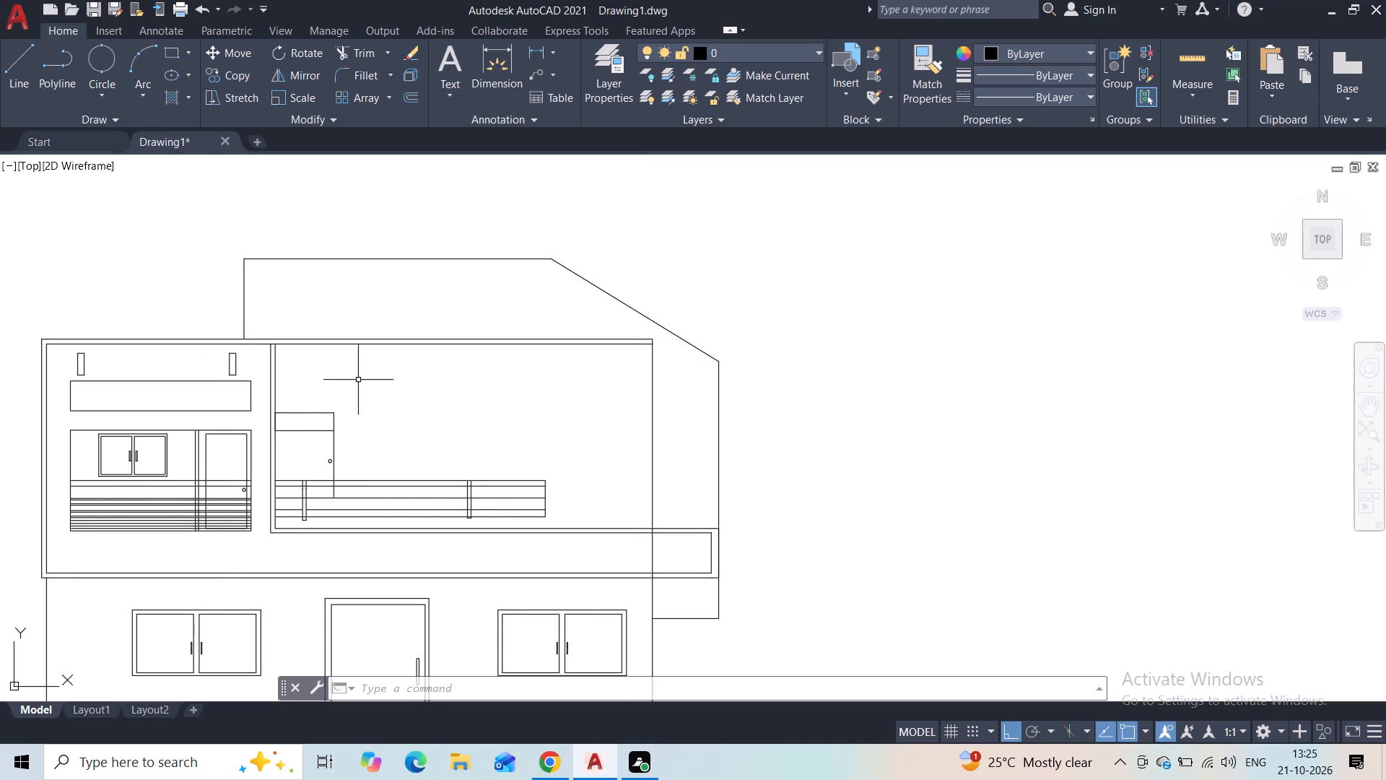
{"action": "left_click", "coordinate": [22, 74]}
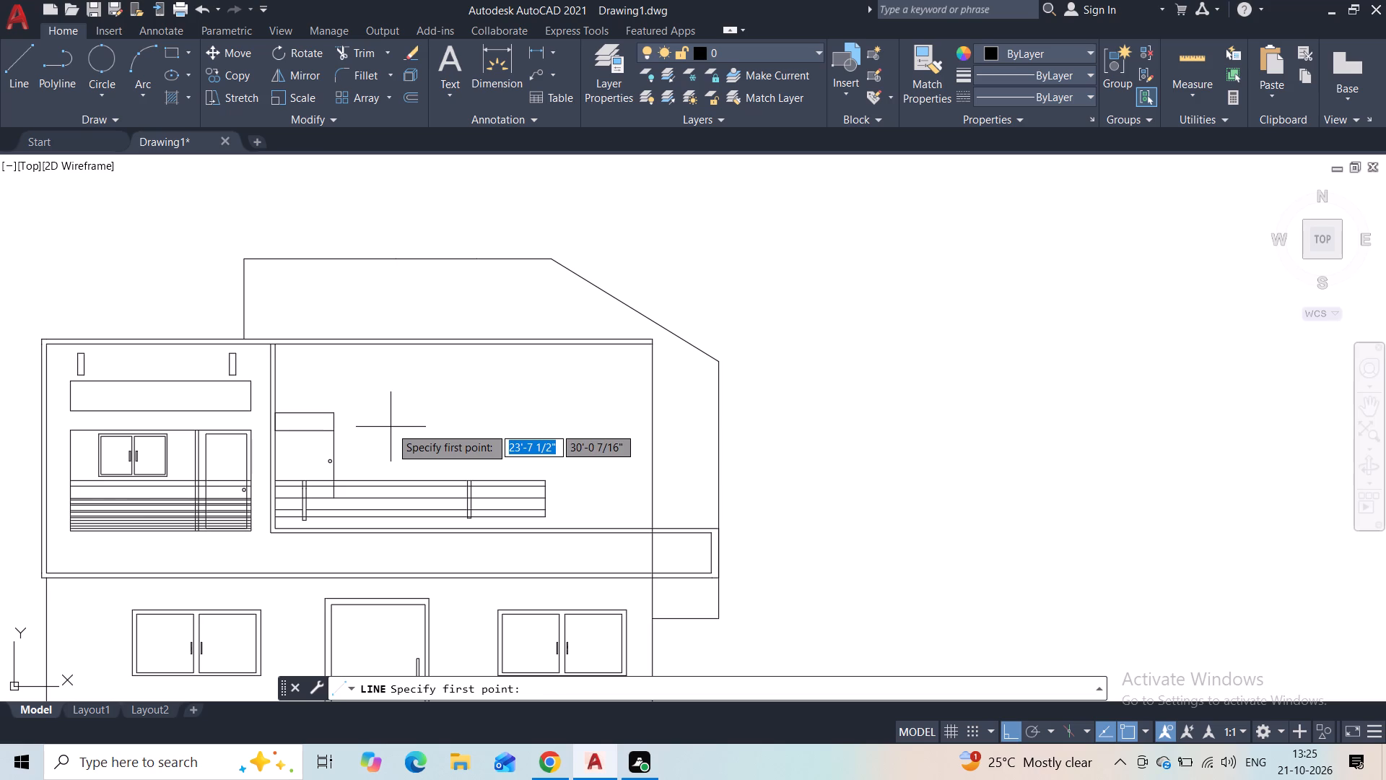
{"action": "key", "text": "Escape"}
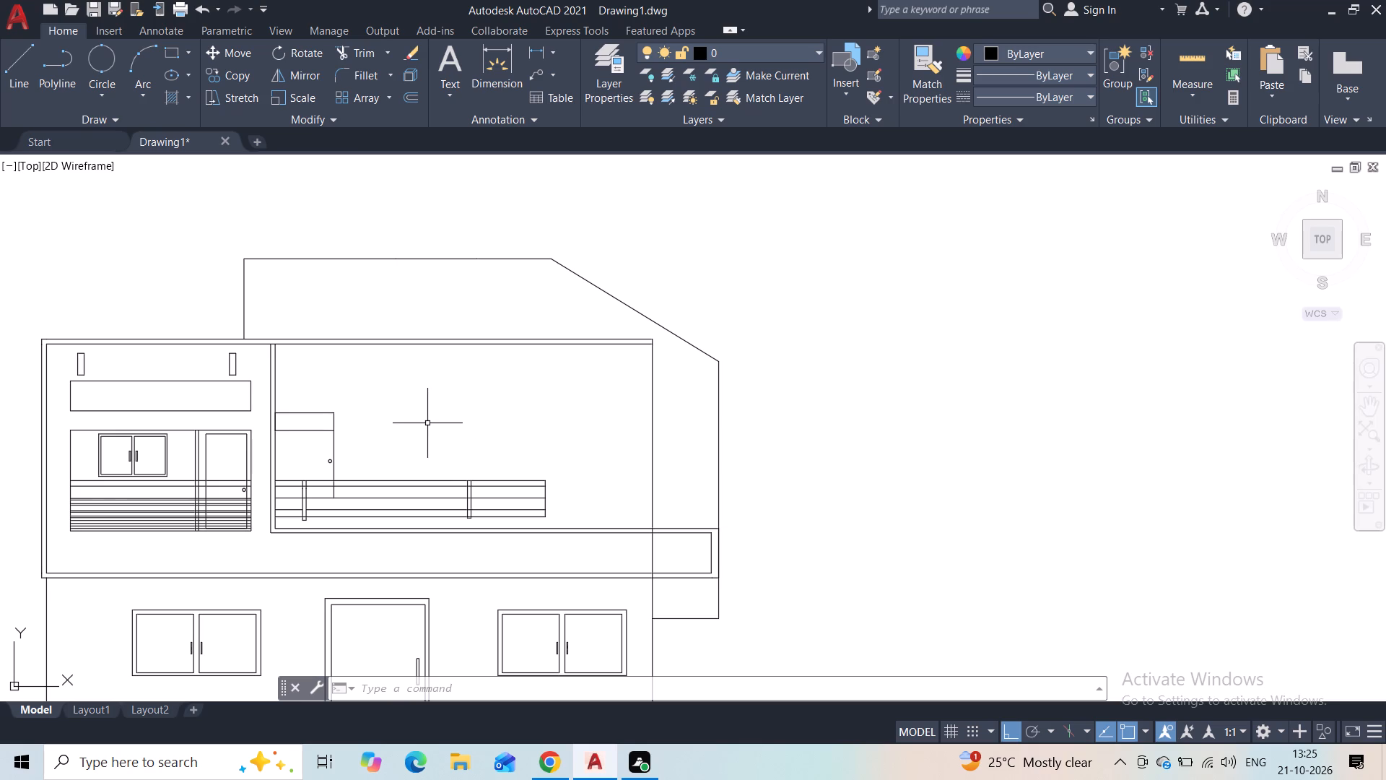
{"action": "scroll", "coordinate": [435, 400], "scroll_direction": "down", "scroll_amount": 1}
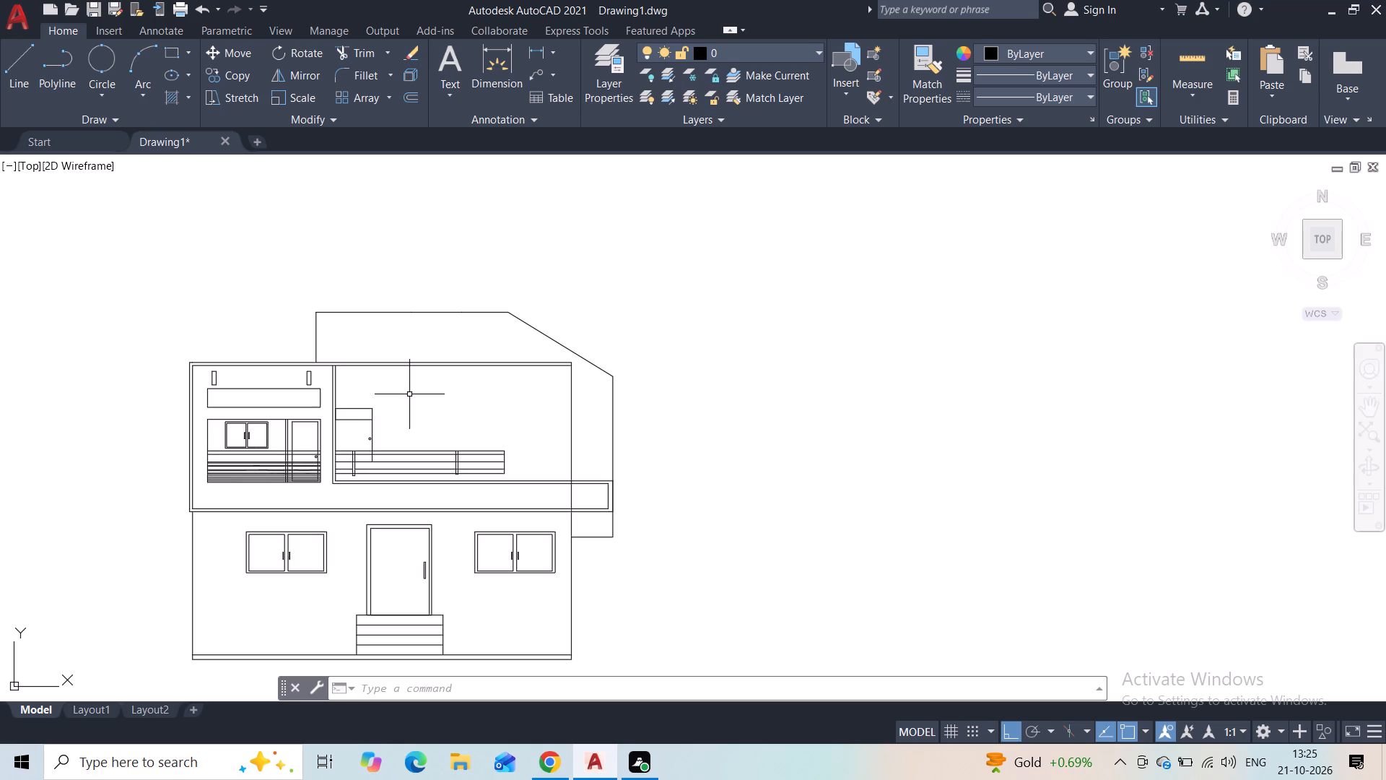
{"action": "scroll", "coordinate": [409, 393], "scroll_direction": "up", "scroll_amount": 2}
{"action": "middle_click_drag", "start_coordinate": [409, 393], "coordinate": [409, 424]}
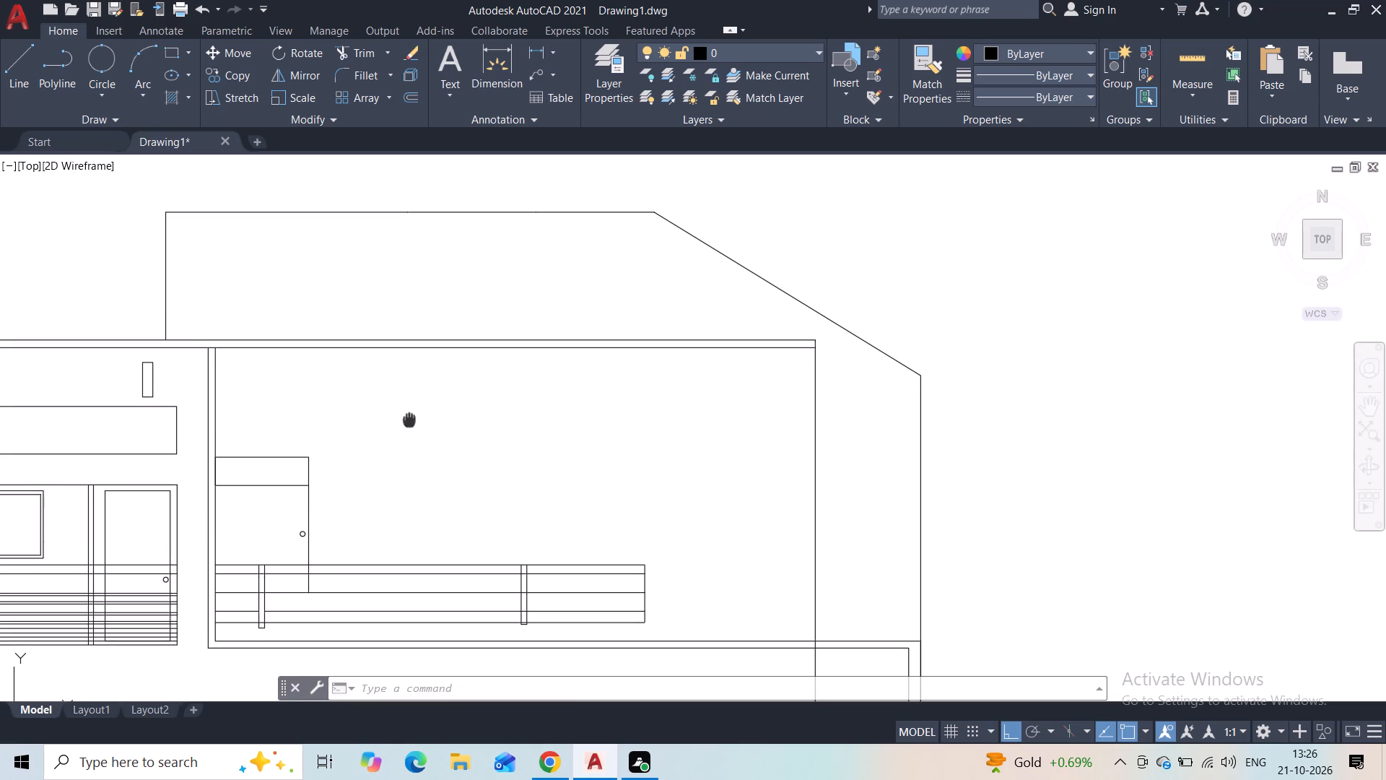
{"action": "middle_click_drag", "start_coordinate": [409, 424], "coordinate": [409, 429]}
{"action": "scroll", "coordinate": [409, 428], "scroll_direction": "down", "scroll_amount": 1}
{"action": "scroll", "coordinate": [389, 353], "scroll_direction": "down", "scroll_amount": 1}
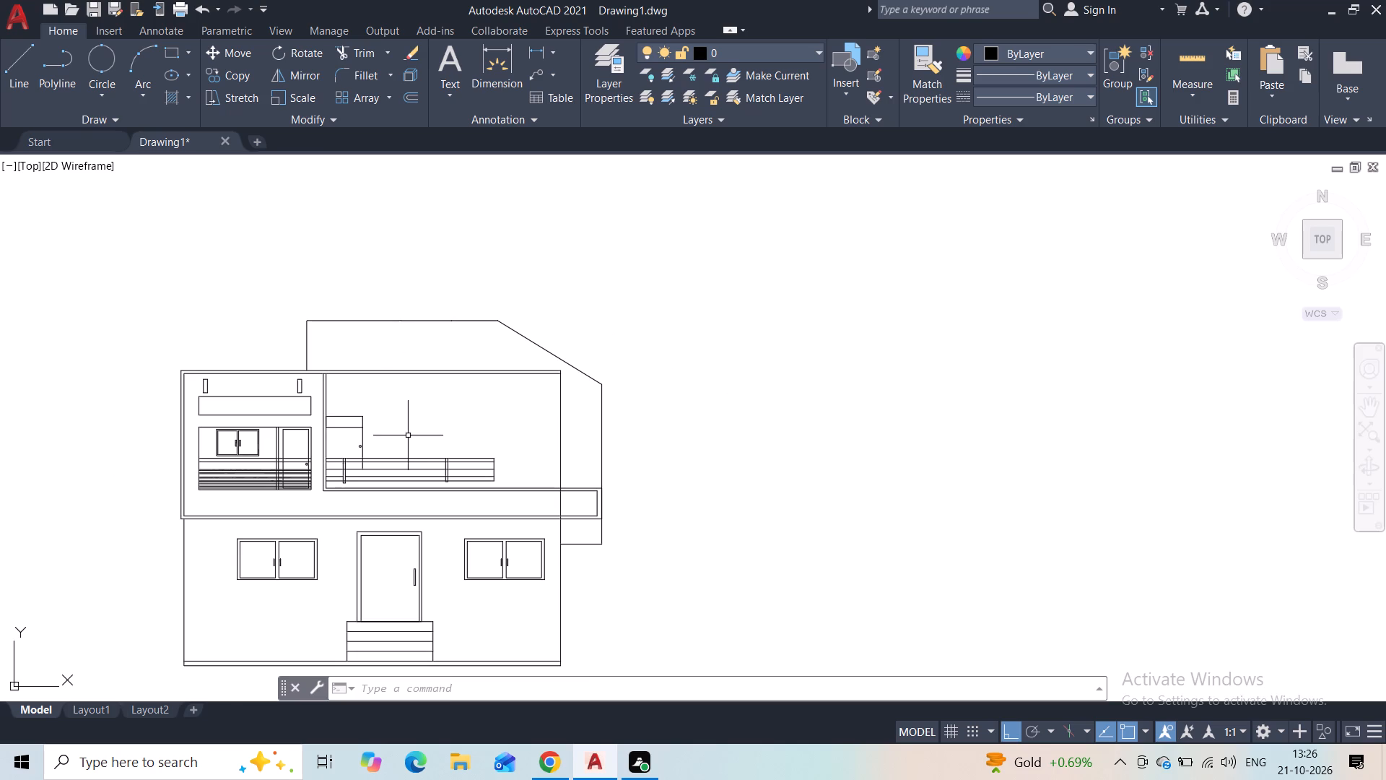
{"action": "scroll", "coordinate": [406, 435], "scroll_direction": "up", "scroll_amount": 2}
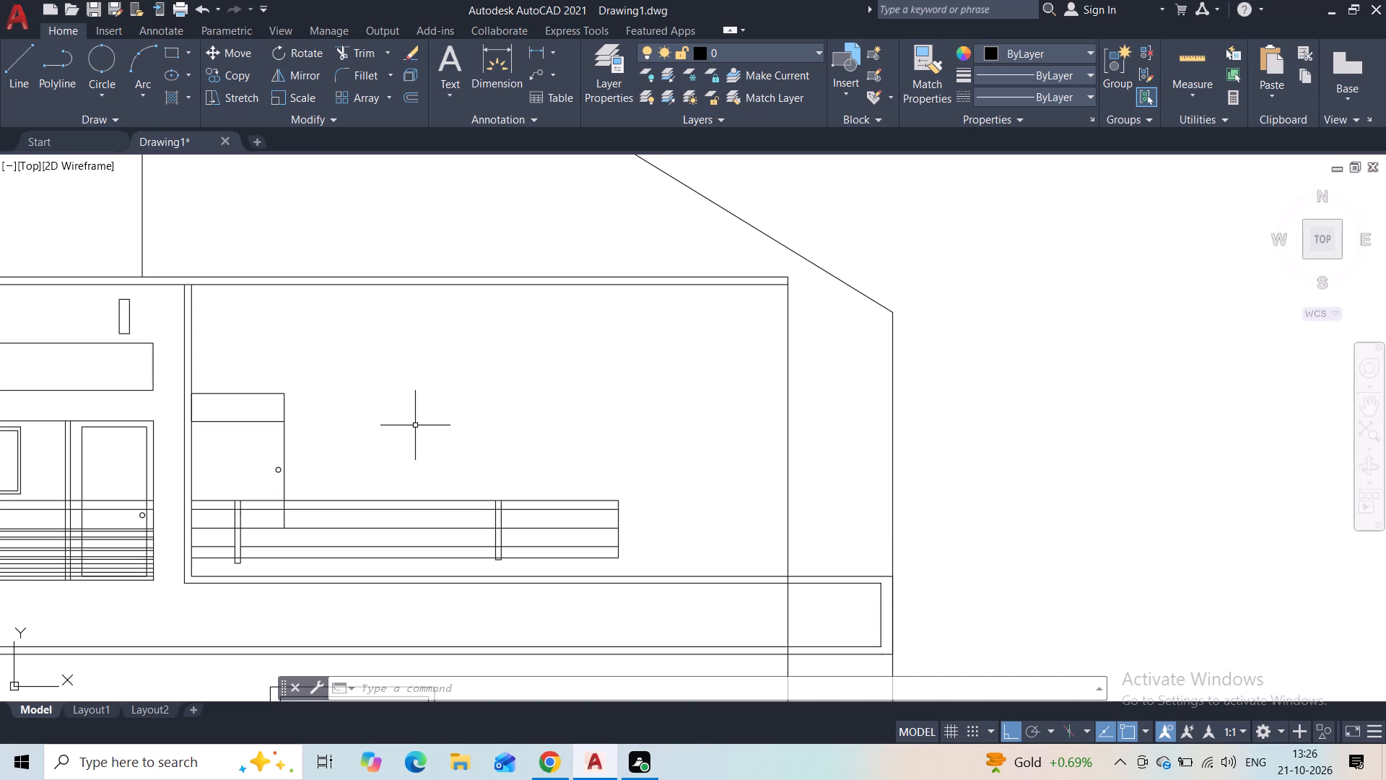
{"action": "scroll", "coordinate": [415, 425], "scroll_direction": "down", "scroll_amount": 2}
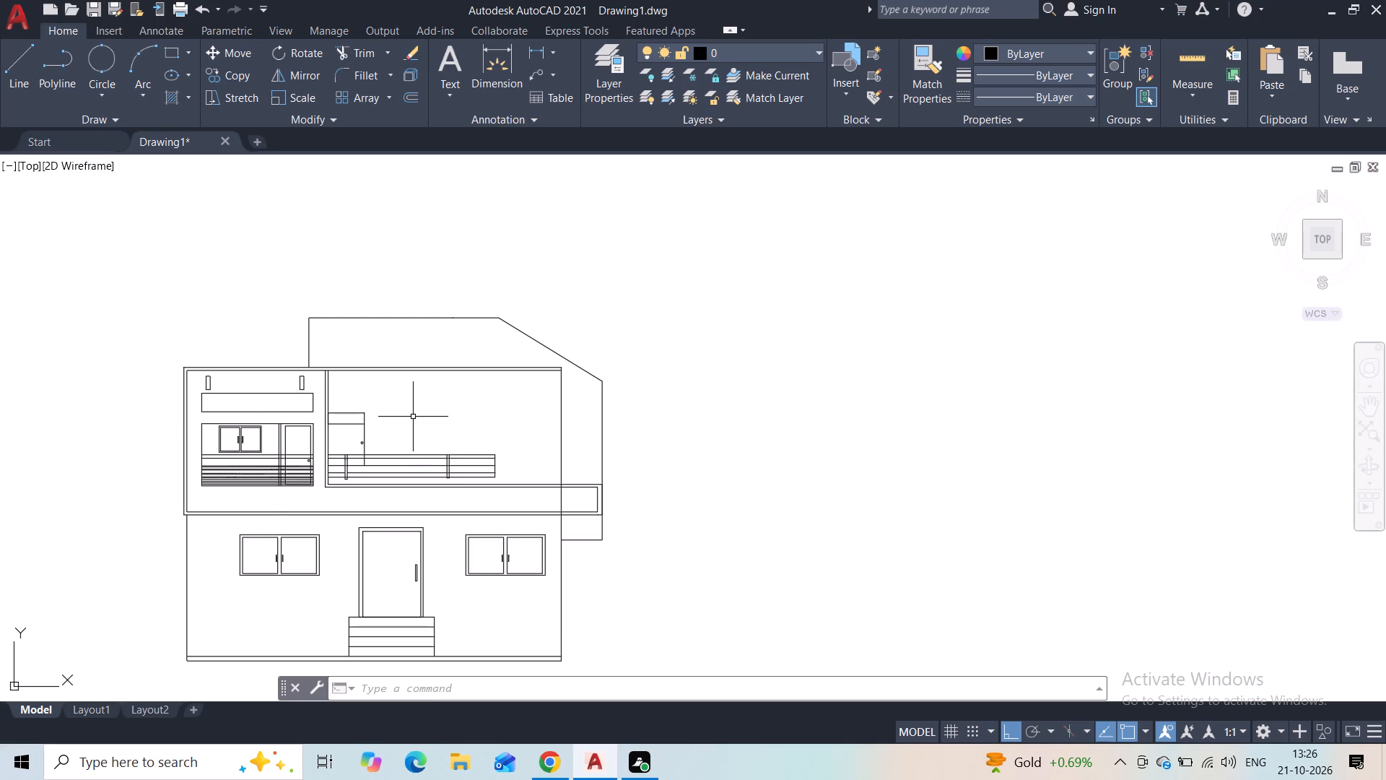
{"action": "scroll", "coordinate": [413, 417], "scroll_direction": "up", "scroll_amount": 1}
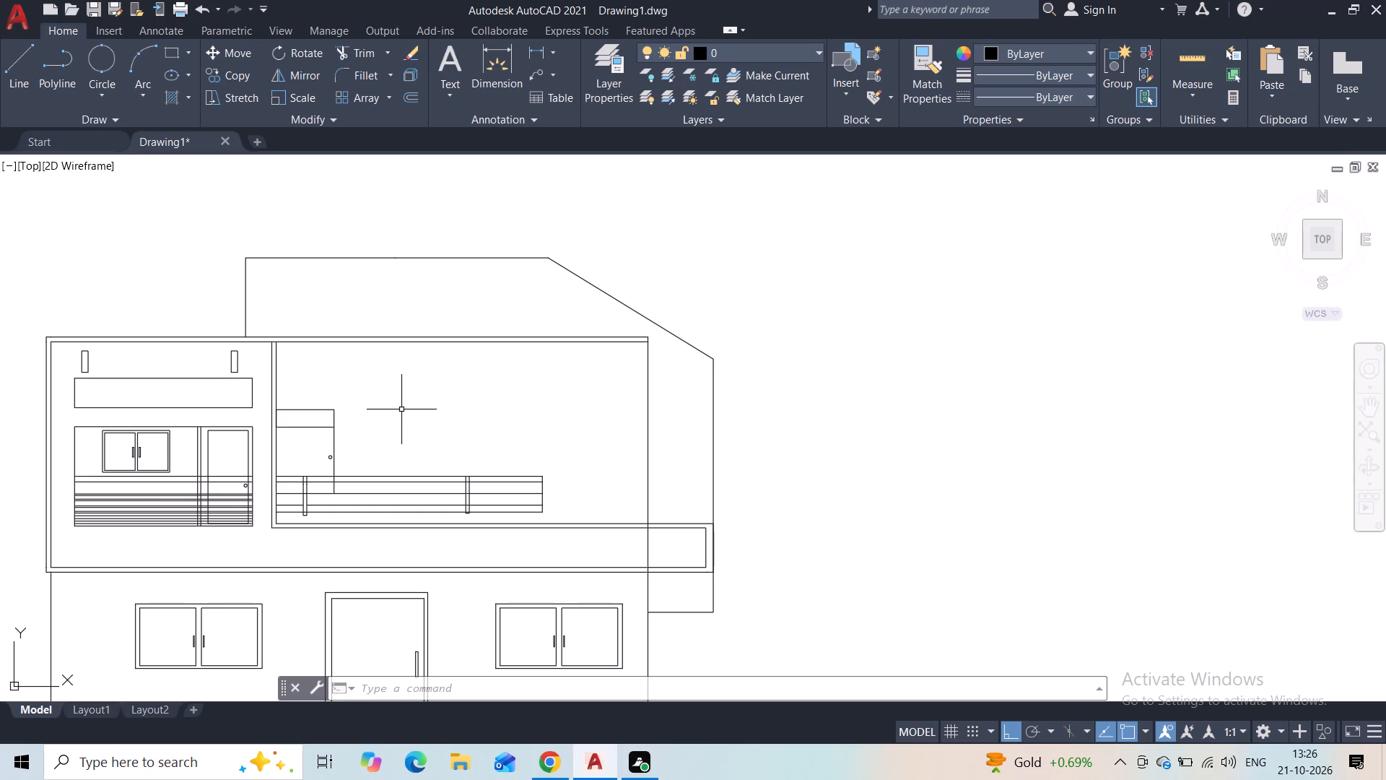
{"action": "middle_click_drag", "start_coordinate": [401, 408], "coordinate": [440, 392]}
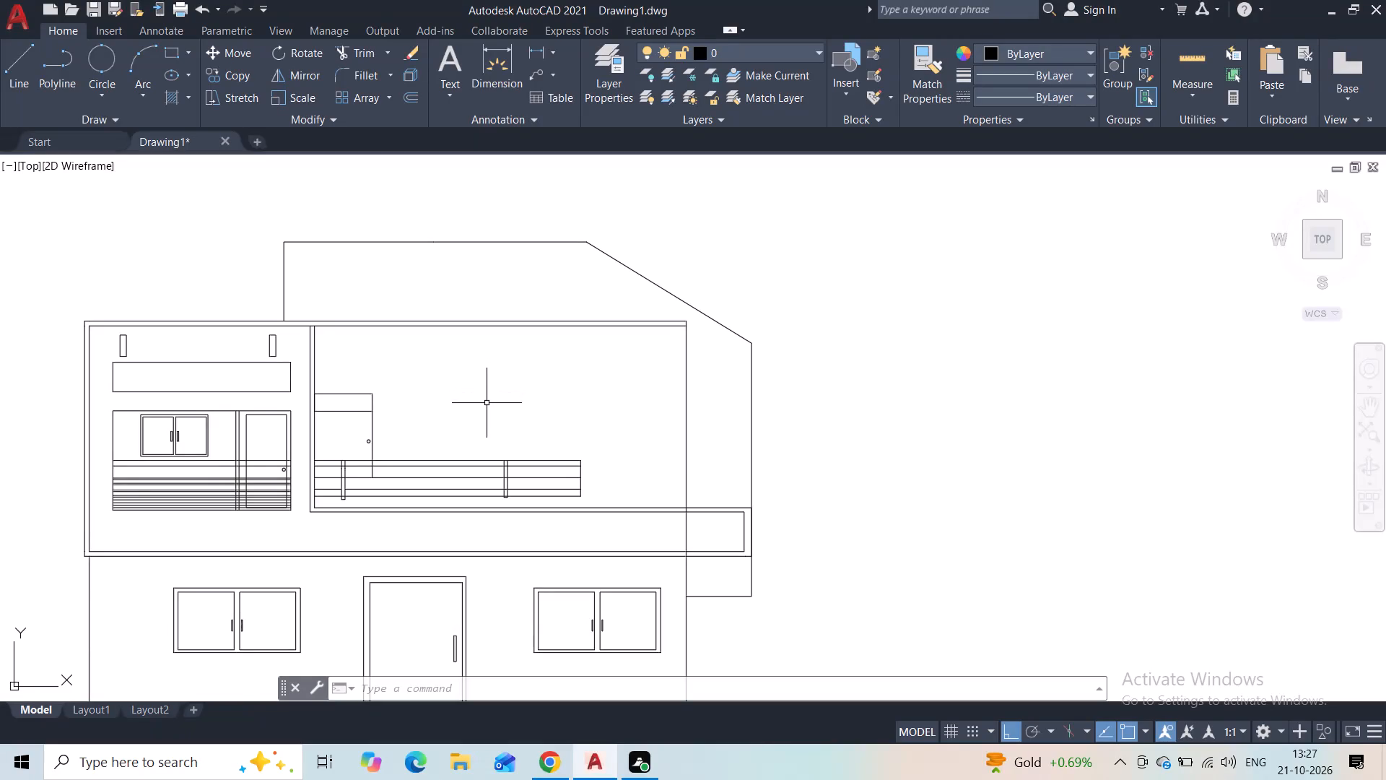
{"action": "middle_click_drag", "start_coordinate": [484, 404], "coordinate": [482, 316]}
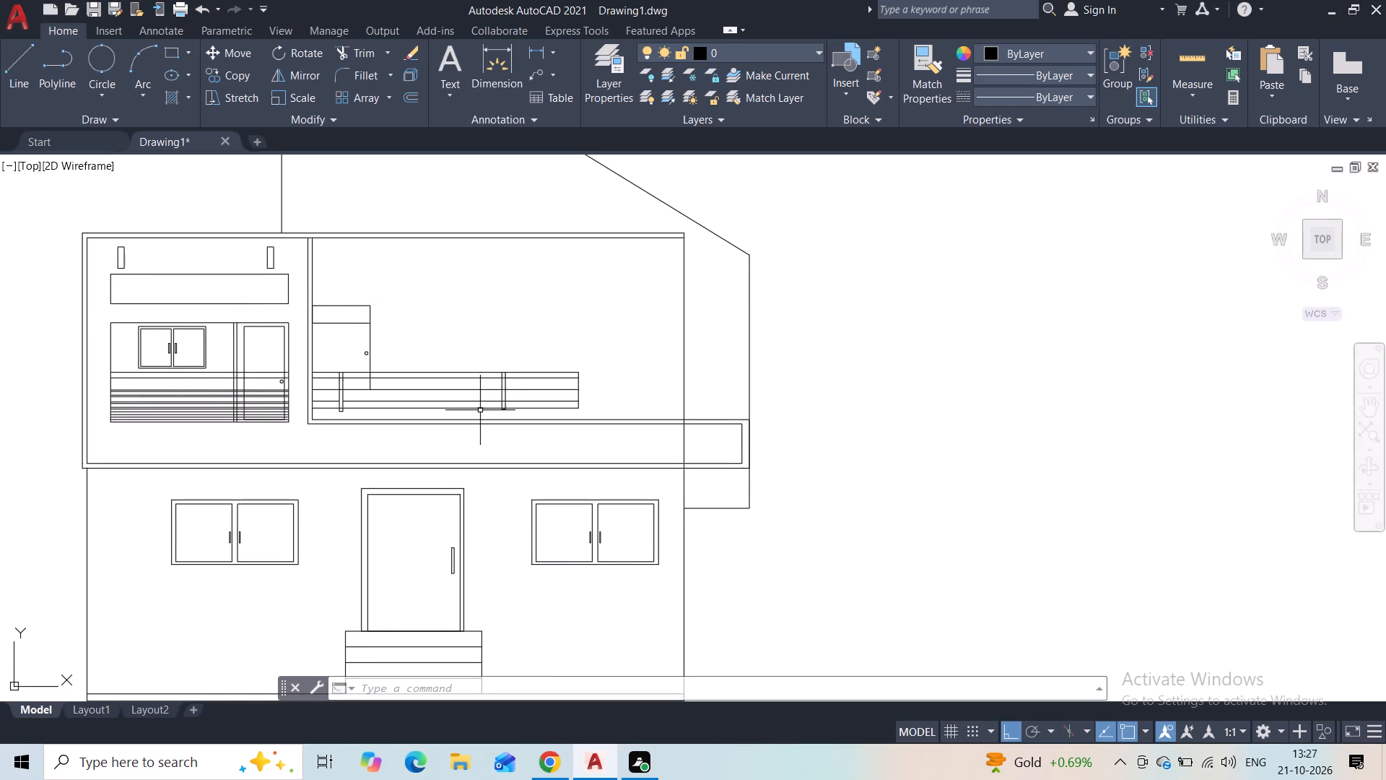
{"action": "scroll", "coordinate": [471, 429], "scroll_direction": "down", "scroll_amount": 1}
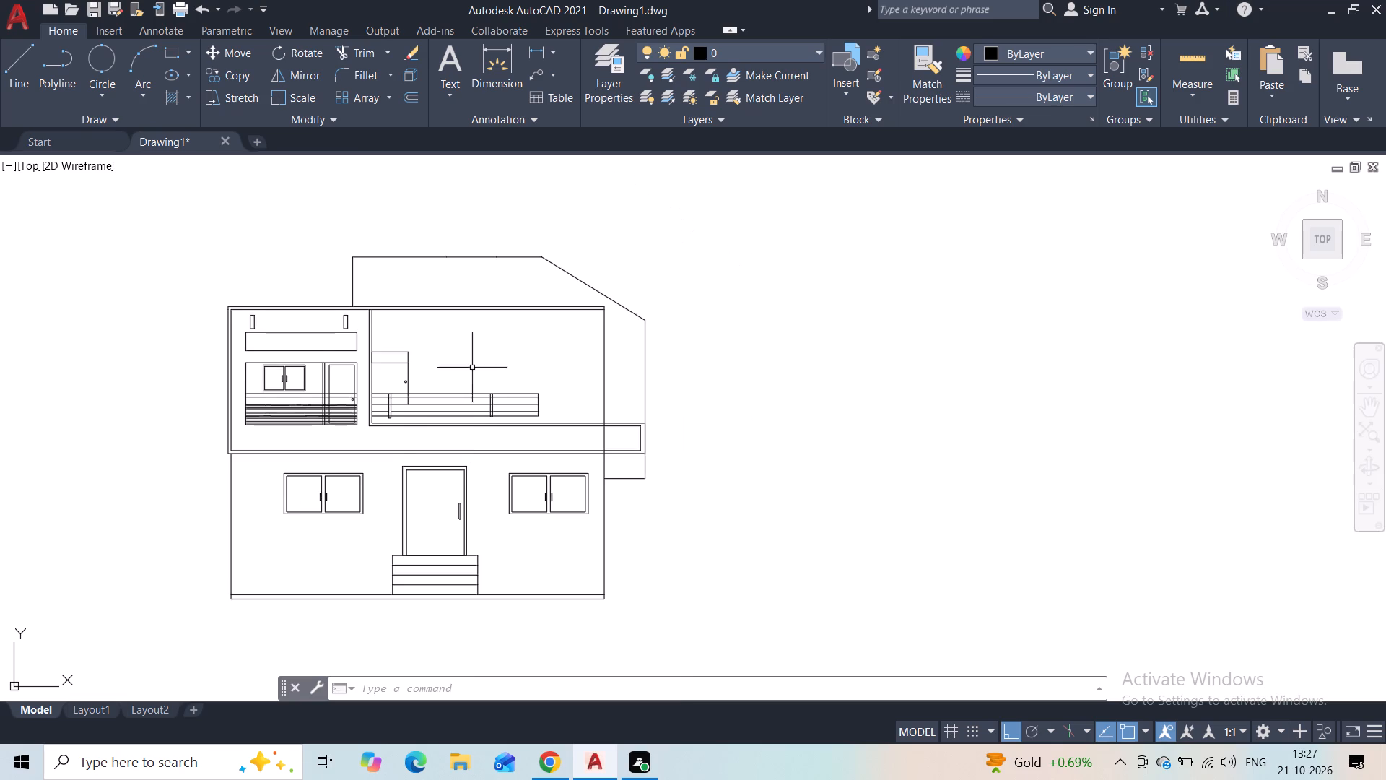
{"action": "middle_click_drag", "start_coordinate": [472, 365], "coordinate": [475, 346]}
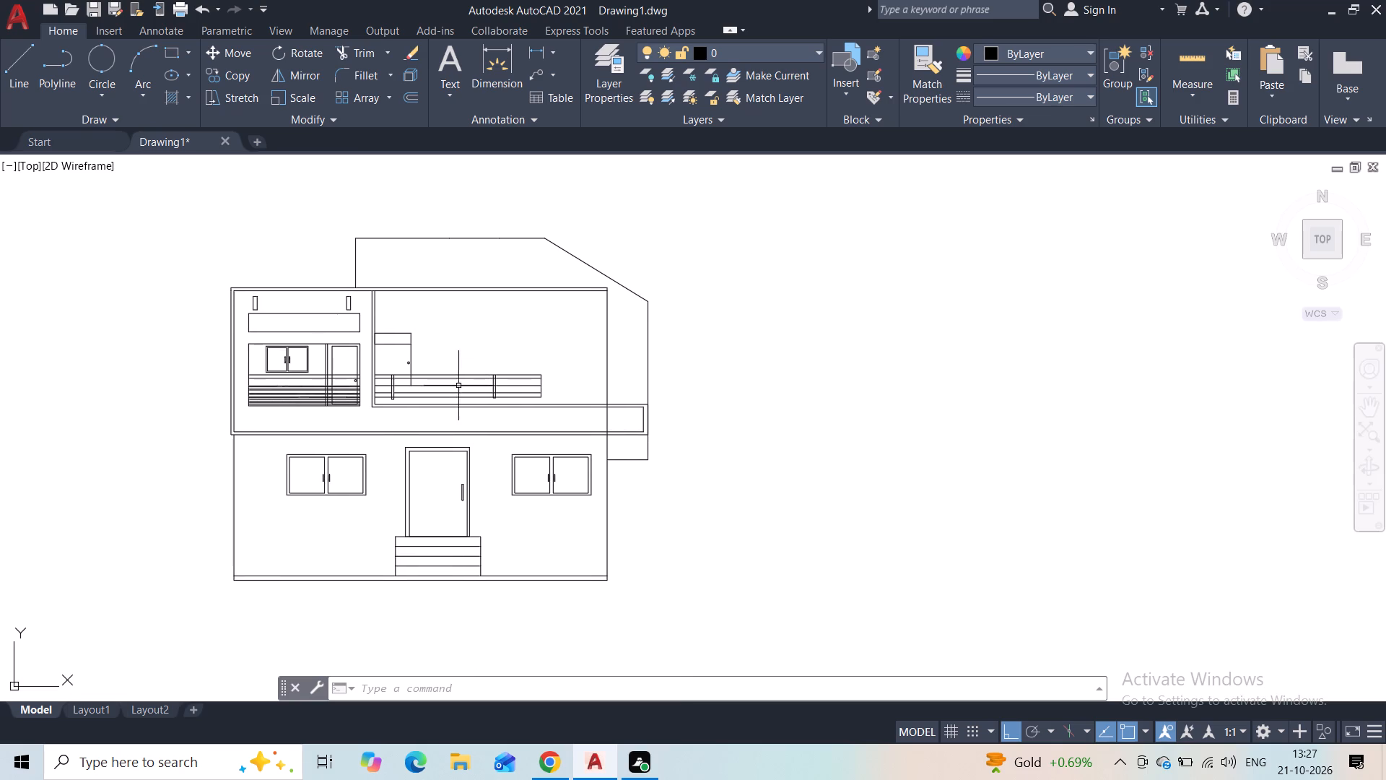
{"action": "middle_click_drag", "start_coordinate": [389, 468], "coordinate": [422, 449]}
{"action": "scroll", "coordinate": [422, 449], "scroll_direction": "up", "scroll_amount": 1}
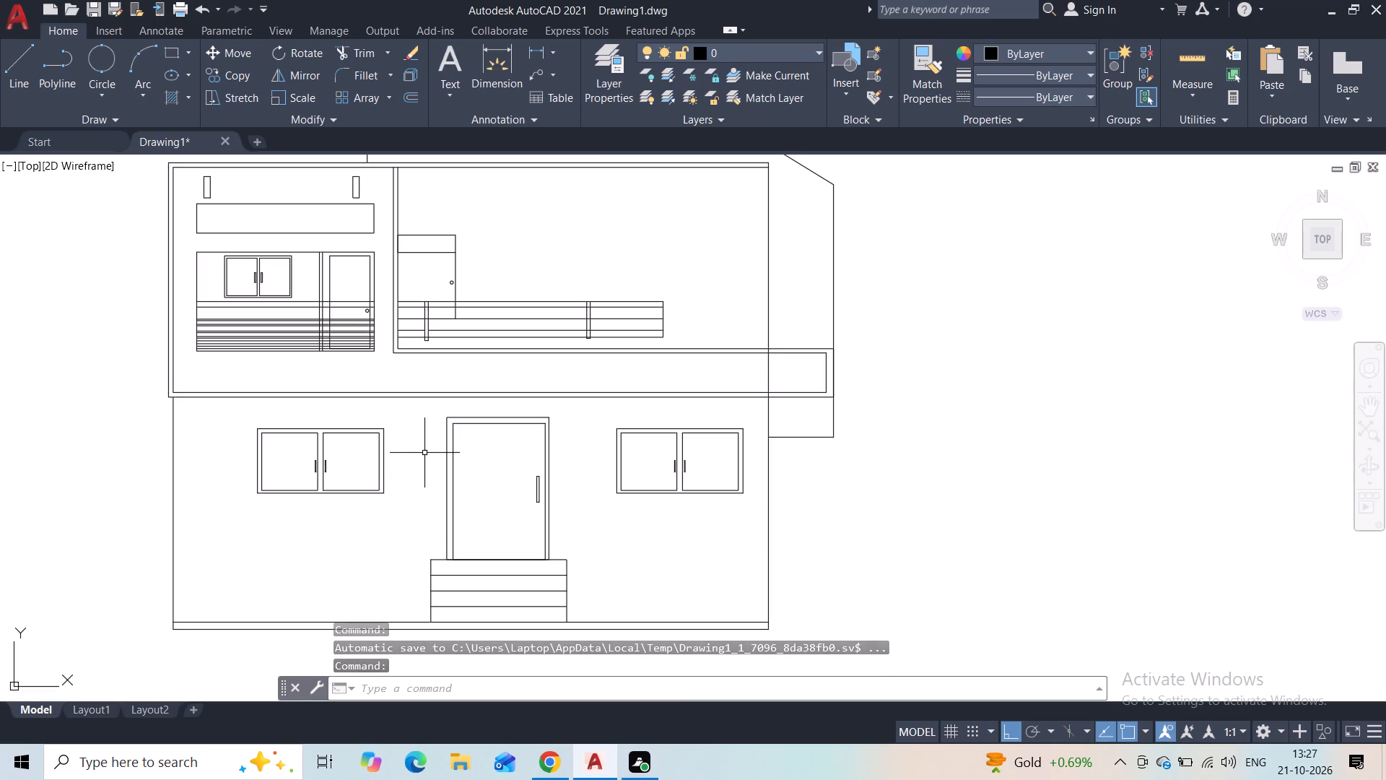
{"action": "scroll", "coordinate": [424, 453], "scroll_direction": "up", "scroll_amount": 1}
{"action": "scroll", "coordinate": [425, 453], "scroll_direction": "down", "scroll_amount": 1}
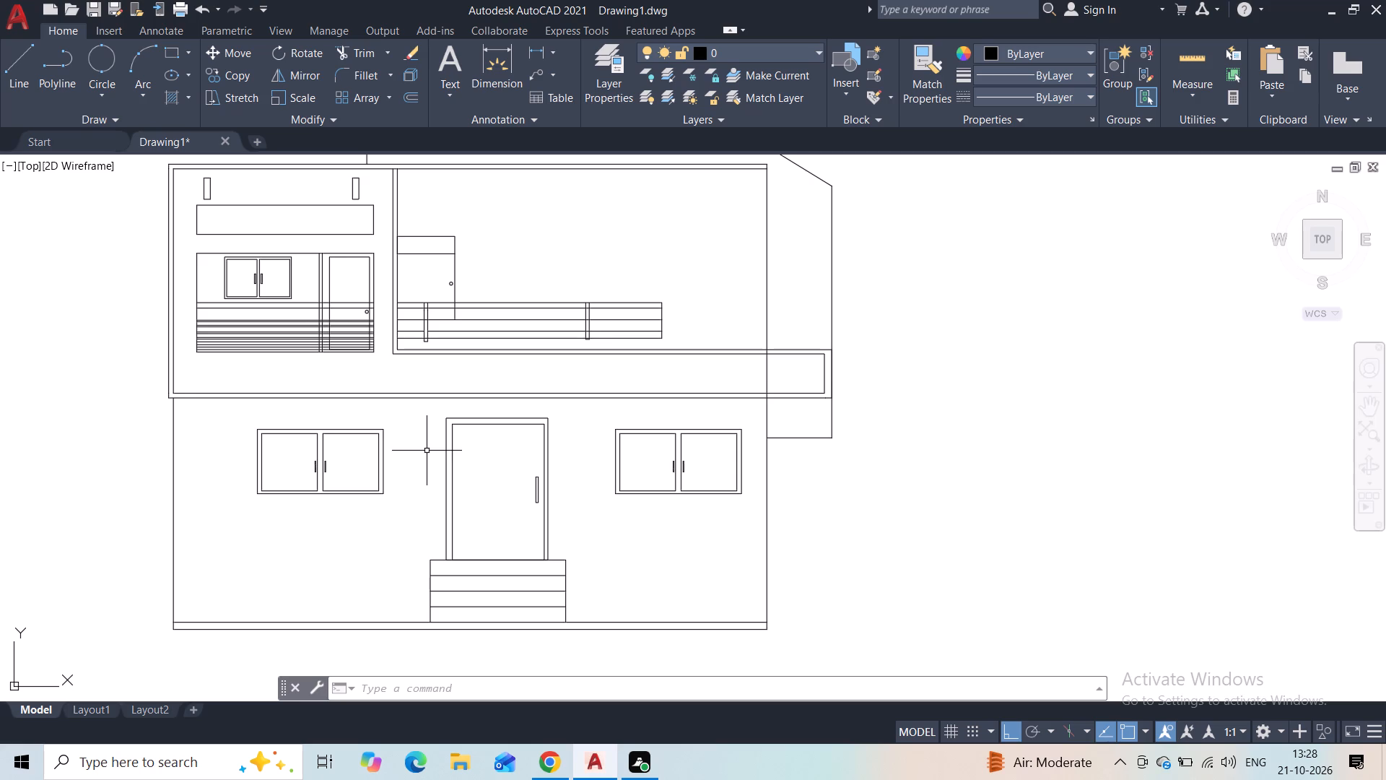
Examine the roof outline, upper-storey frame and overall two-storey elevation.
{"action": "middle_click_drag", "start_coordinate": [413, 428], "coordinate": [386, 545]}
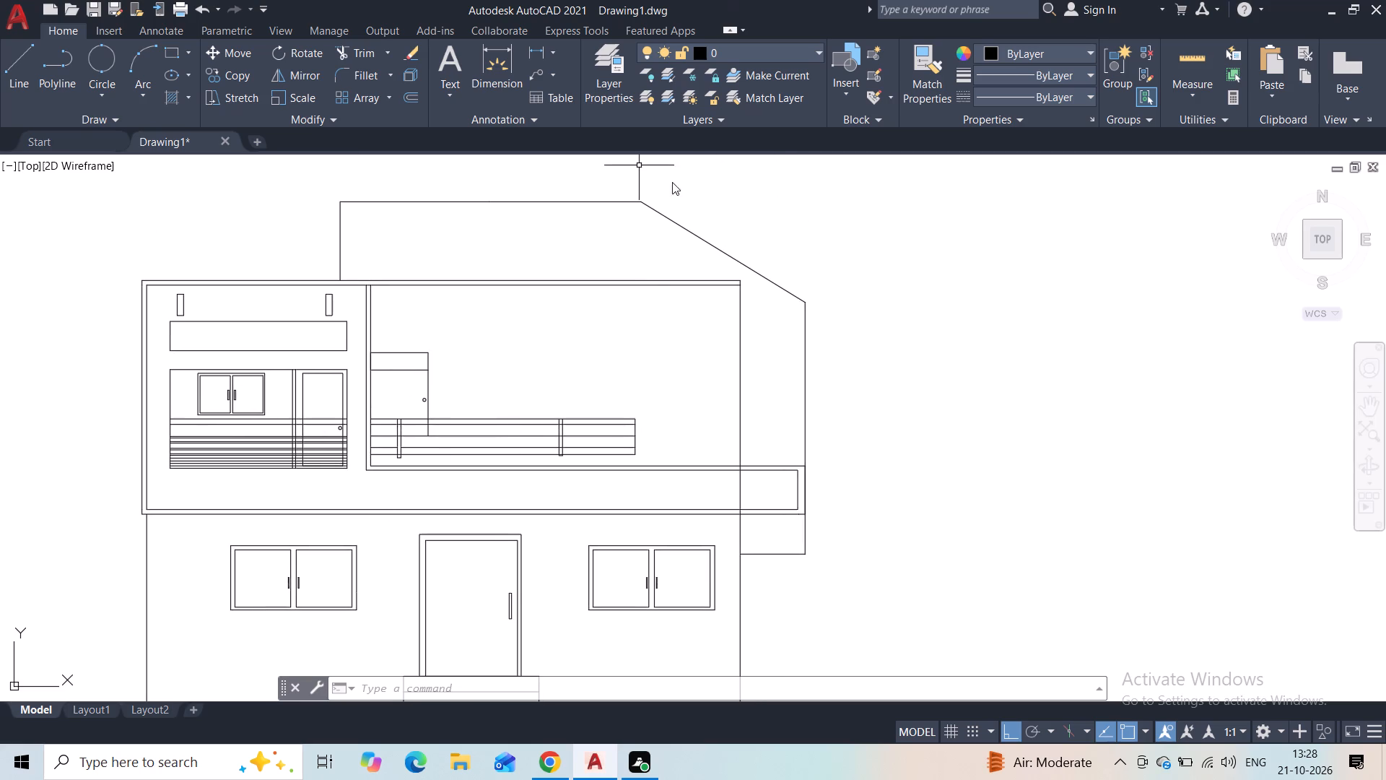
{"action": "middle_click_drag", "start_coordinate": [136, 225], "coordinate": [136, 199]}
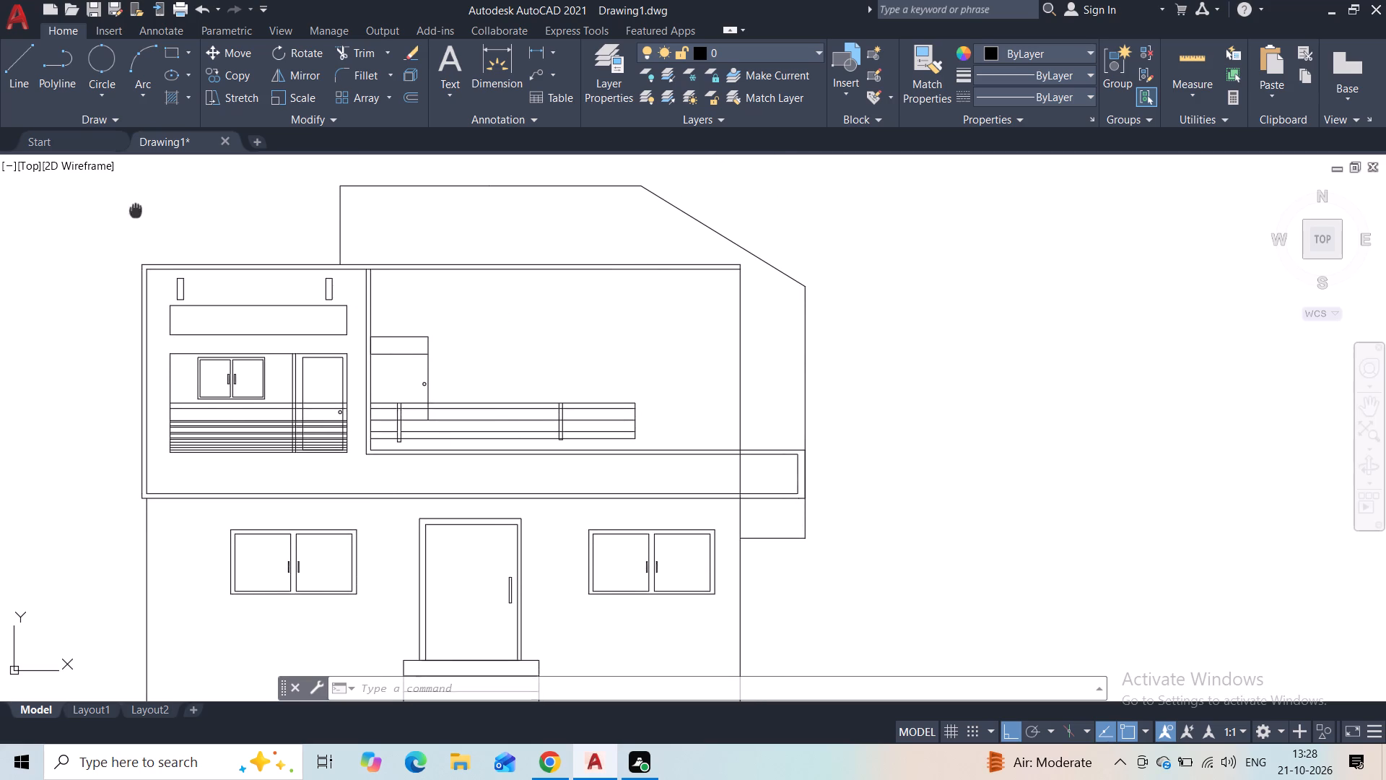
{"action": "middle_click_drag", "start_coordinate": [136, 199], "coordinate": [132, 181]}
{"action": "left_click", "coordinate": [18, 74]}
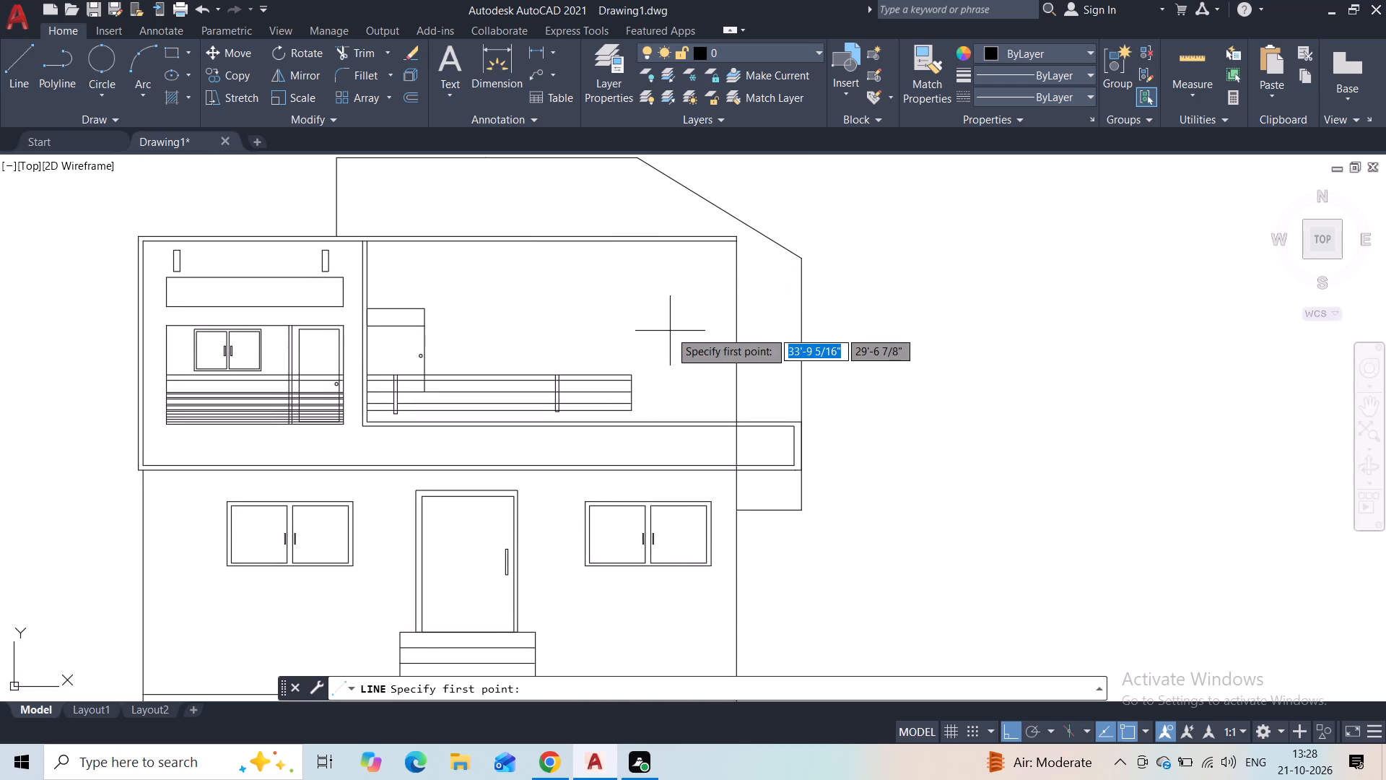
{"action": "key", "text": "Escape"}
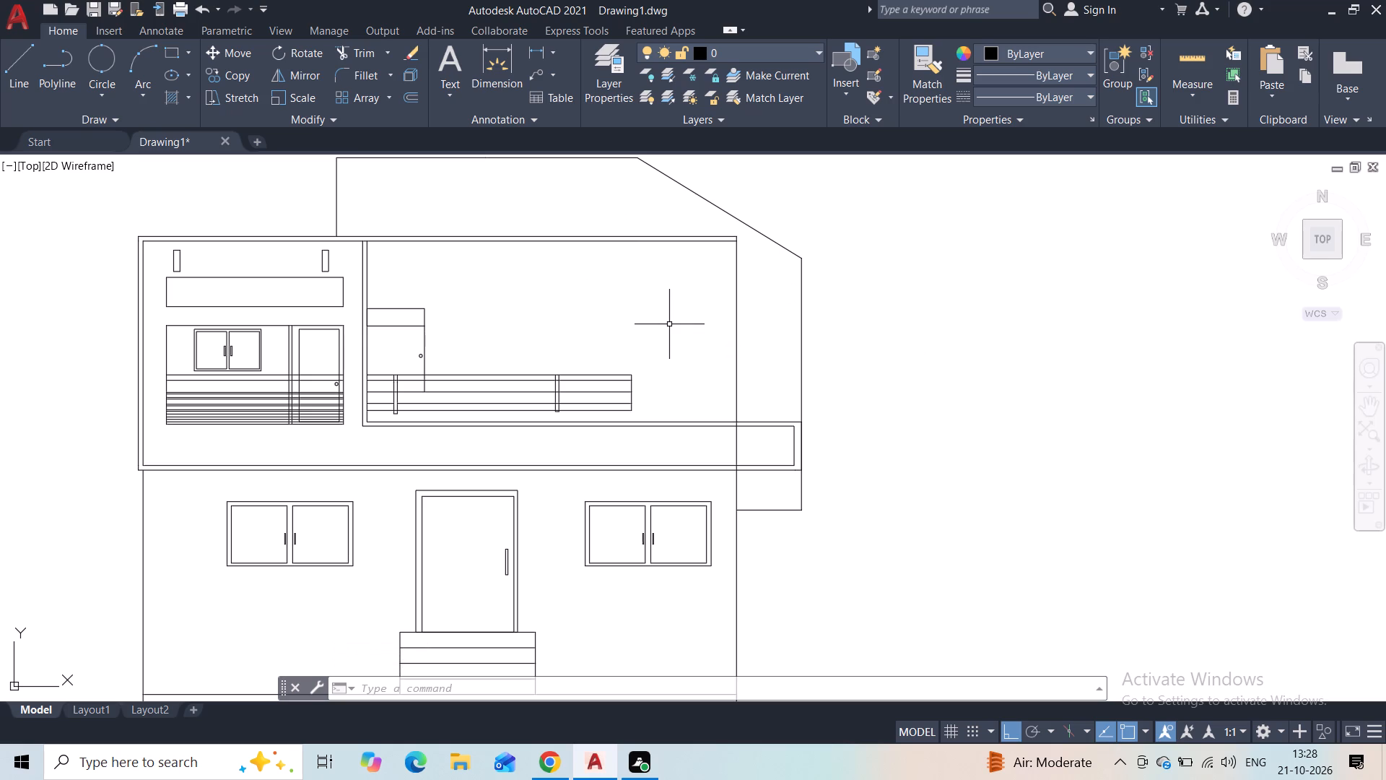
{"action": "scroll", "coordinate": [688, 315], "scroll_direction": "down", "scroll_amount": 1}
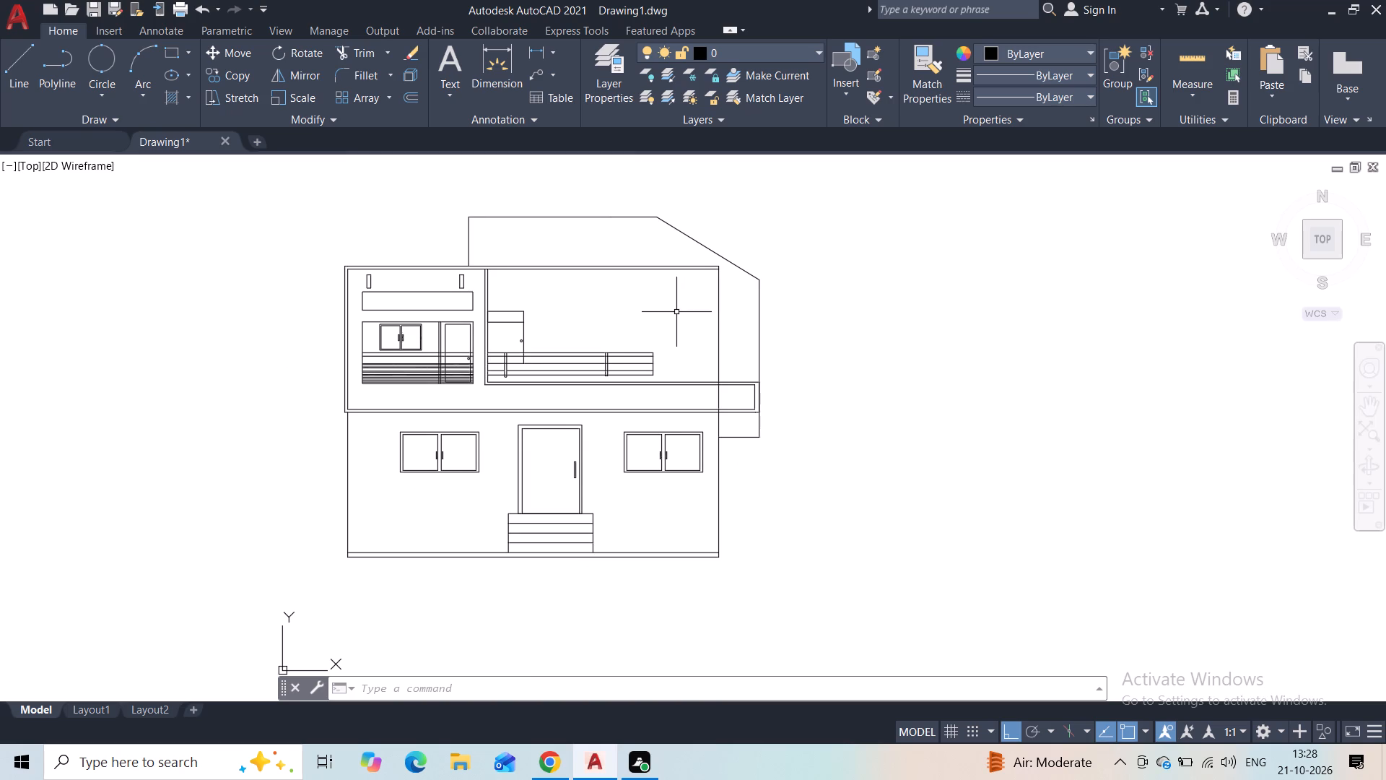
{"action": "middle_click_drag", "start_coordinate": [671, 312], "coordinate": [662, 333]}
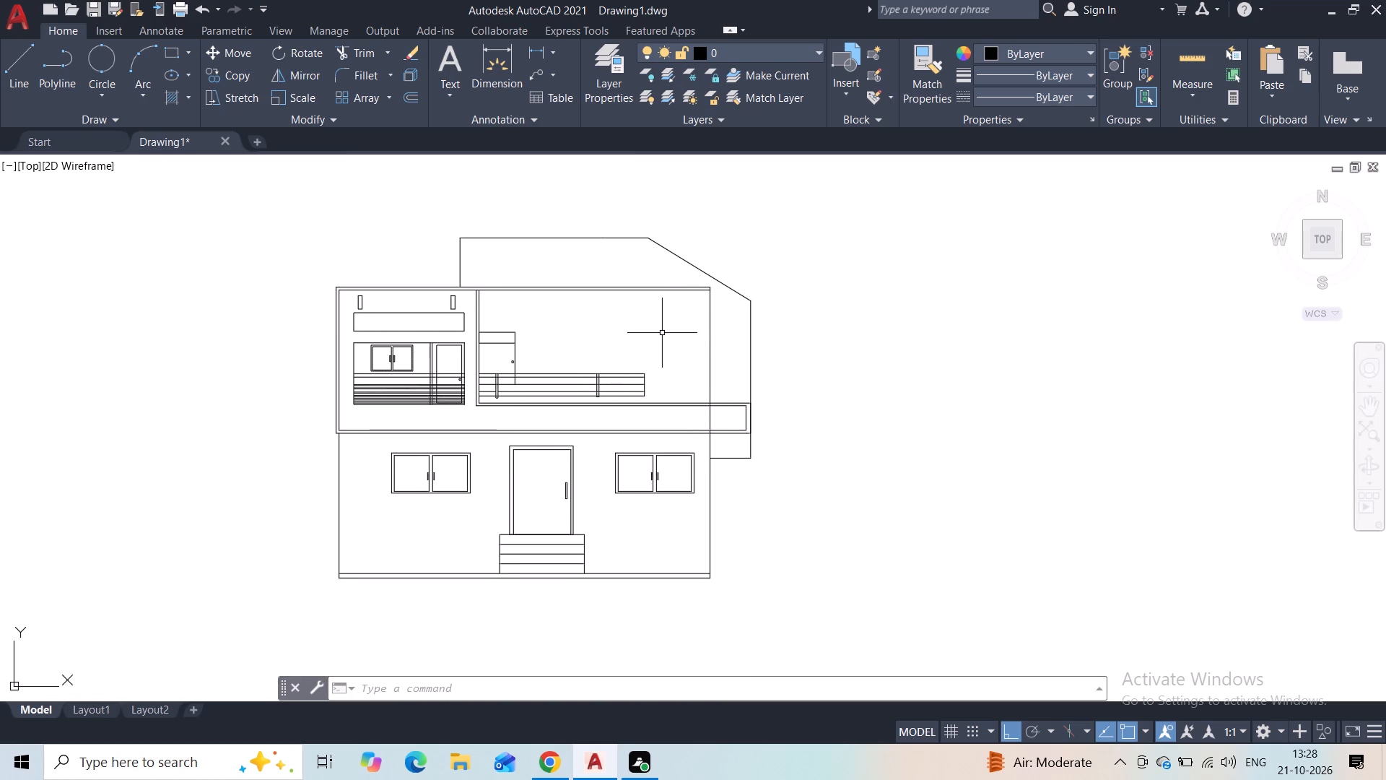
{"action": "scroll", "coordinate": [662, 333], "scroll_direction": "up", "scroll_amount": 1}
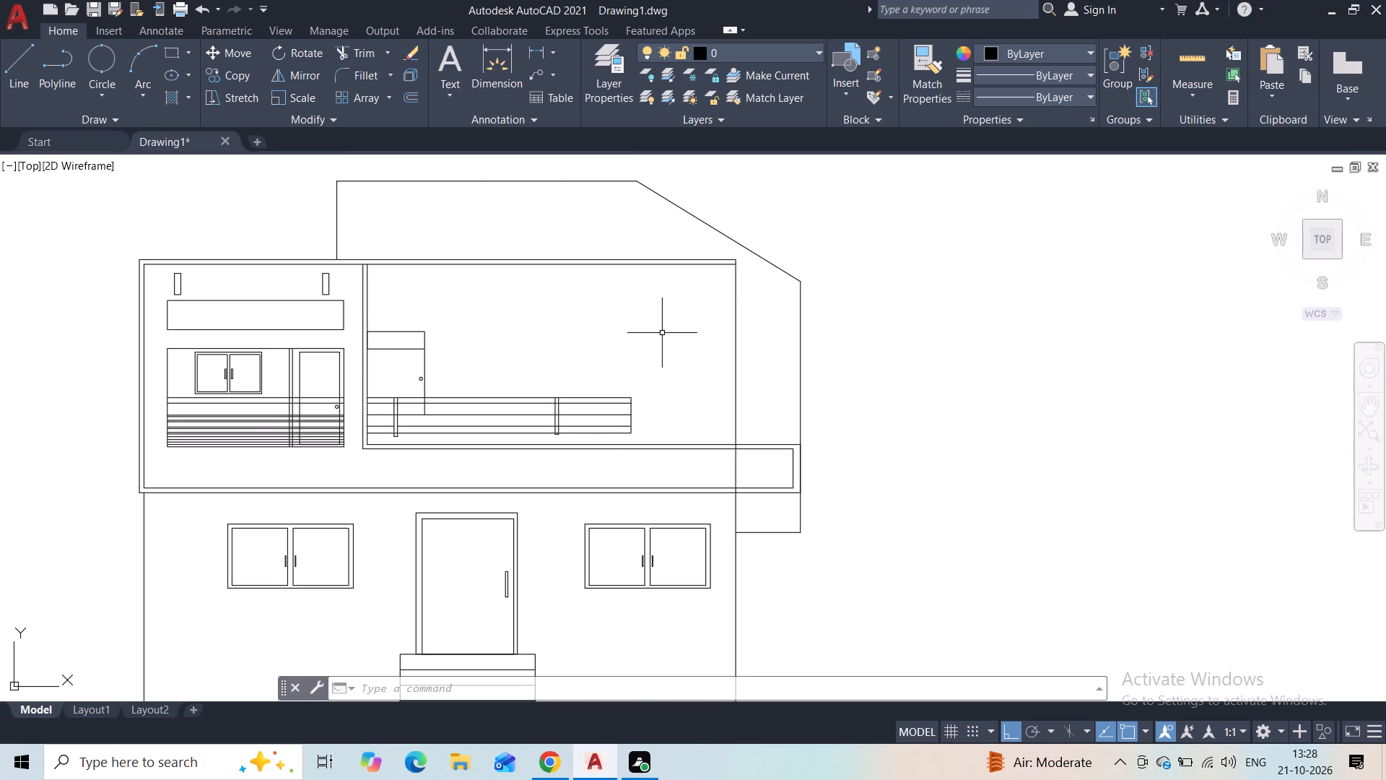
{"action": "scroll", "coordinate": [662, 333], "scroll_direction": "down", "scroll_amount": 1}
{"action": "middle_click_drag", "start_coordinate": [662, 352], "coordinate": [658, 332]}
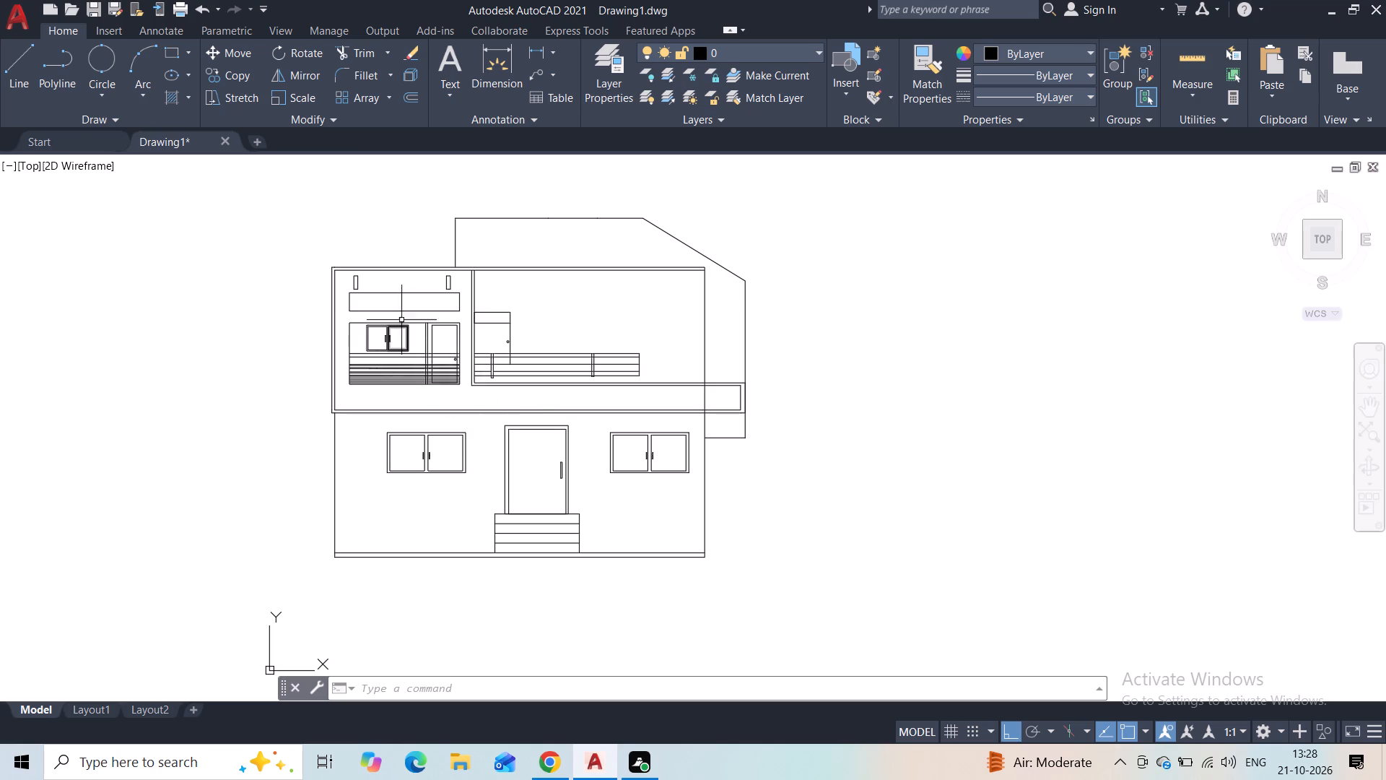
Draw a rectangular overhang past the top slab's left end with lines, its bottom edge about 1'-0 1/8" long to the frame's inner corner.
{"action": "middle_click_drag", "start_coordinate": [398, 252], "coordinate": [429, 305]}
{"action": "scroll", "coordinate": [429, 305], "scroll_direction": "up", "scroll_amount": 2}
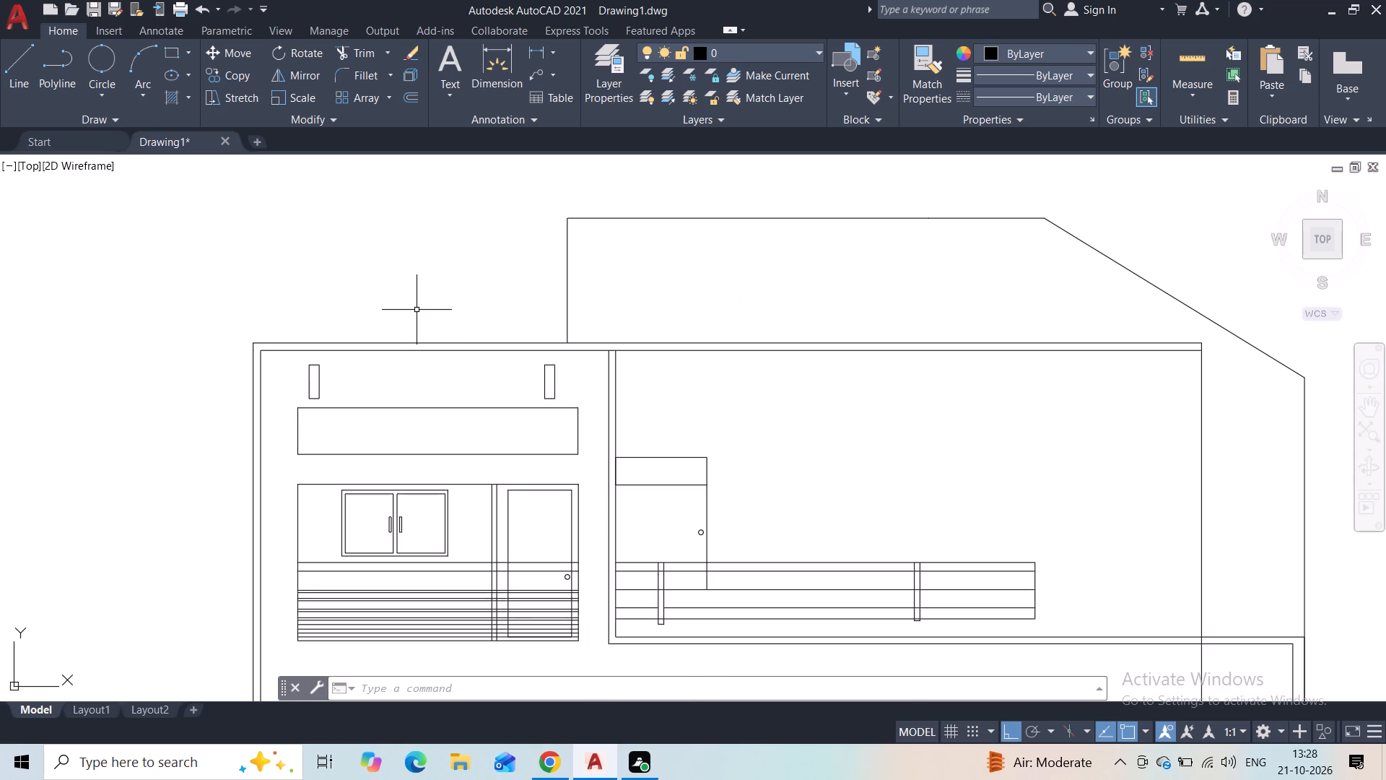
{"action": "left_click", "coordinate": [13, 75]}
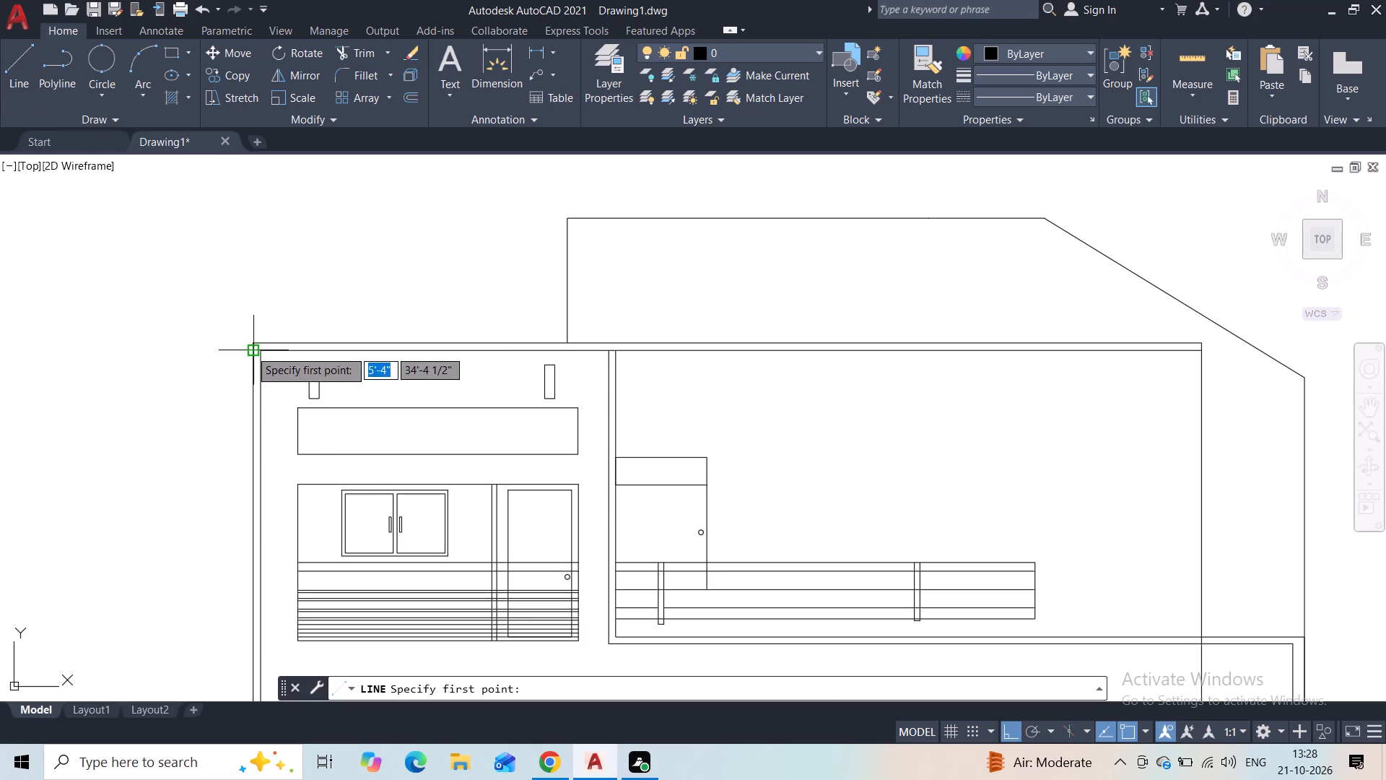
{"action": "scroll", "coordinate": [250, 347], "scroll_direction": "up", "scroll_amount": 2}
{"action": "left_click", "coordinate": [250, 338]}
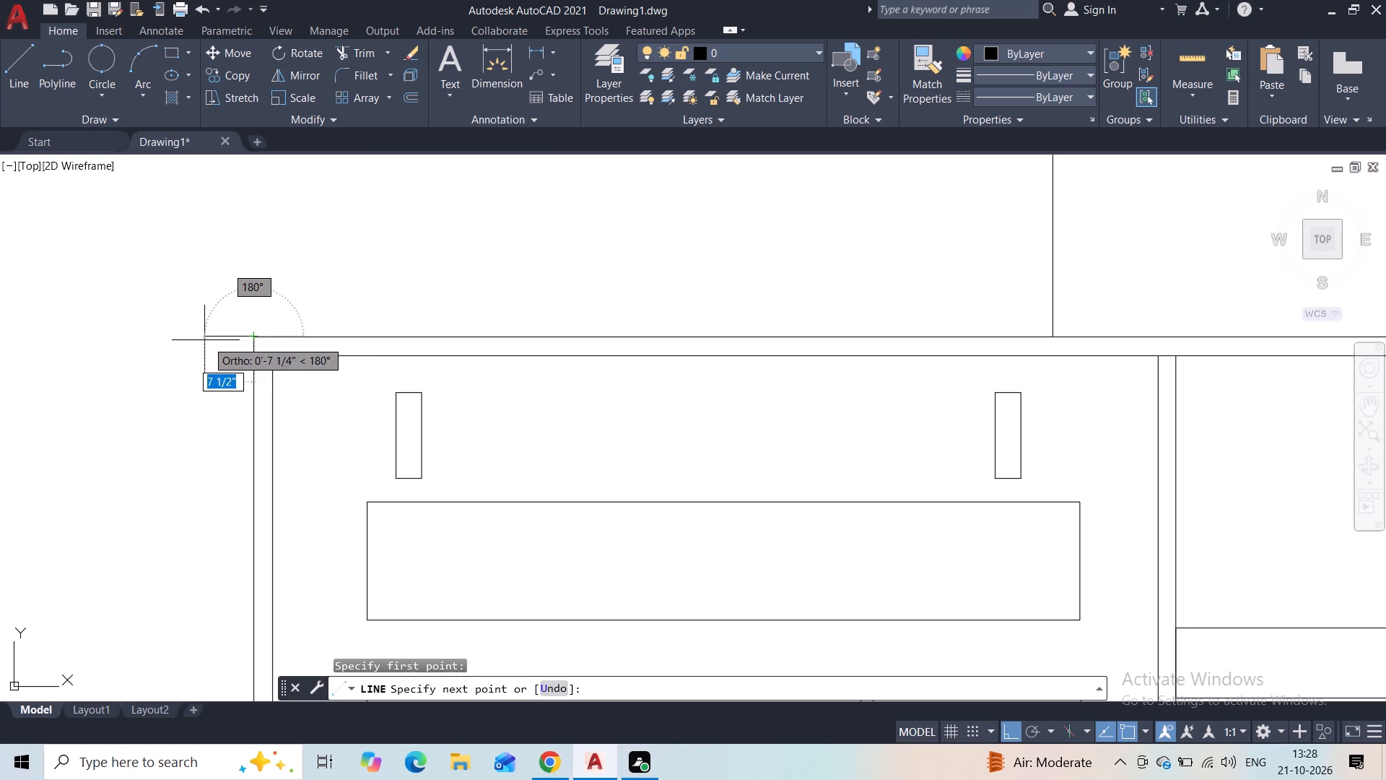
{"action": "left_click", "coordinate": [196, 340]}
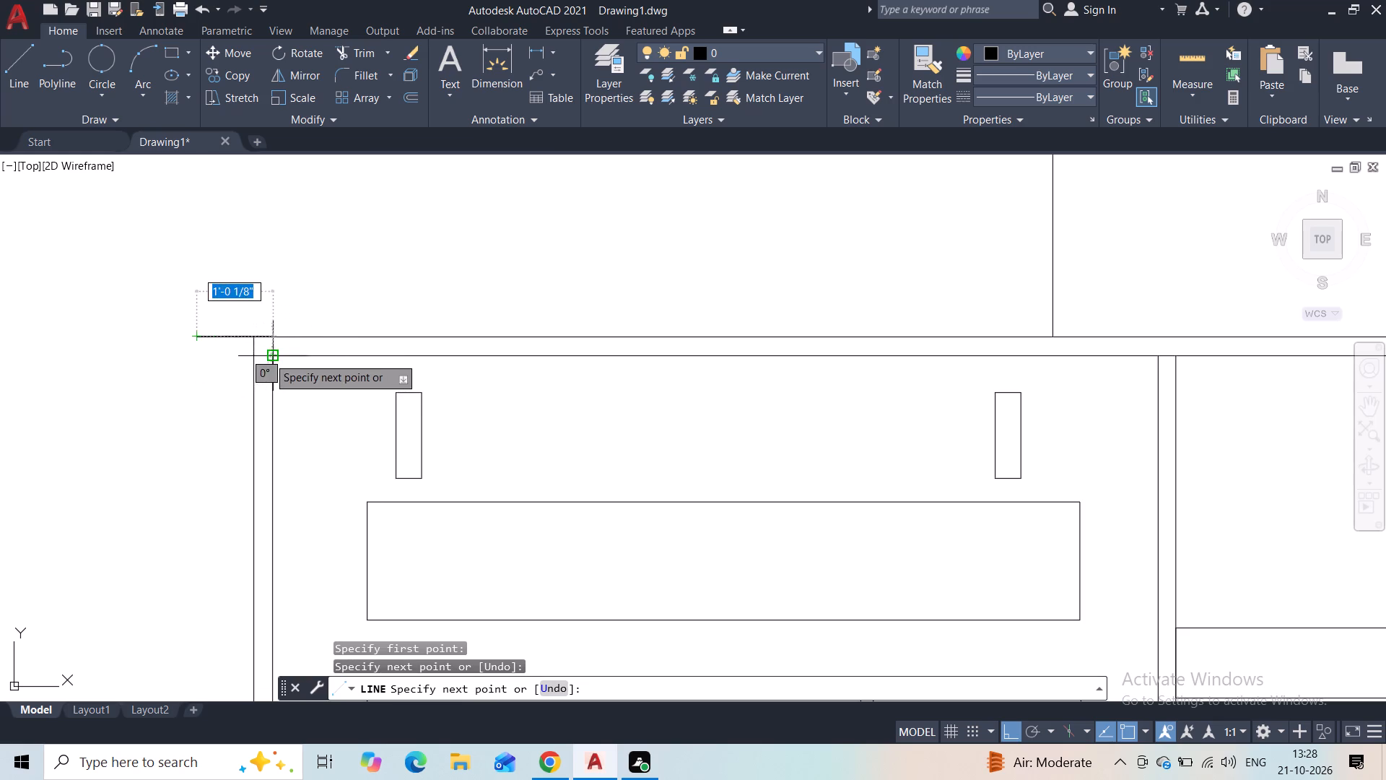
{"action": "left_click", "coordinate": [204, 356]}
{"action": "left_click", "coordinate": [266, 356]}
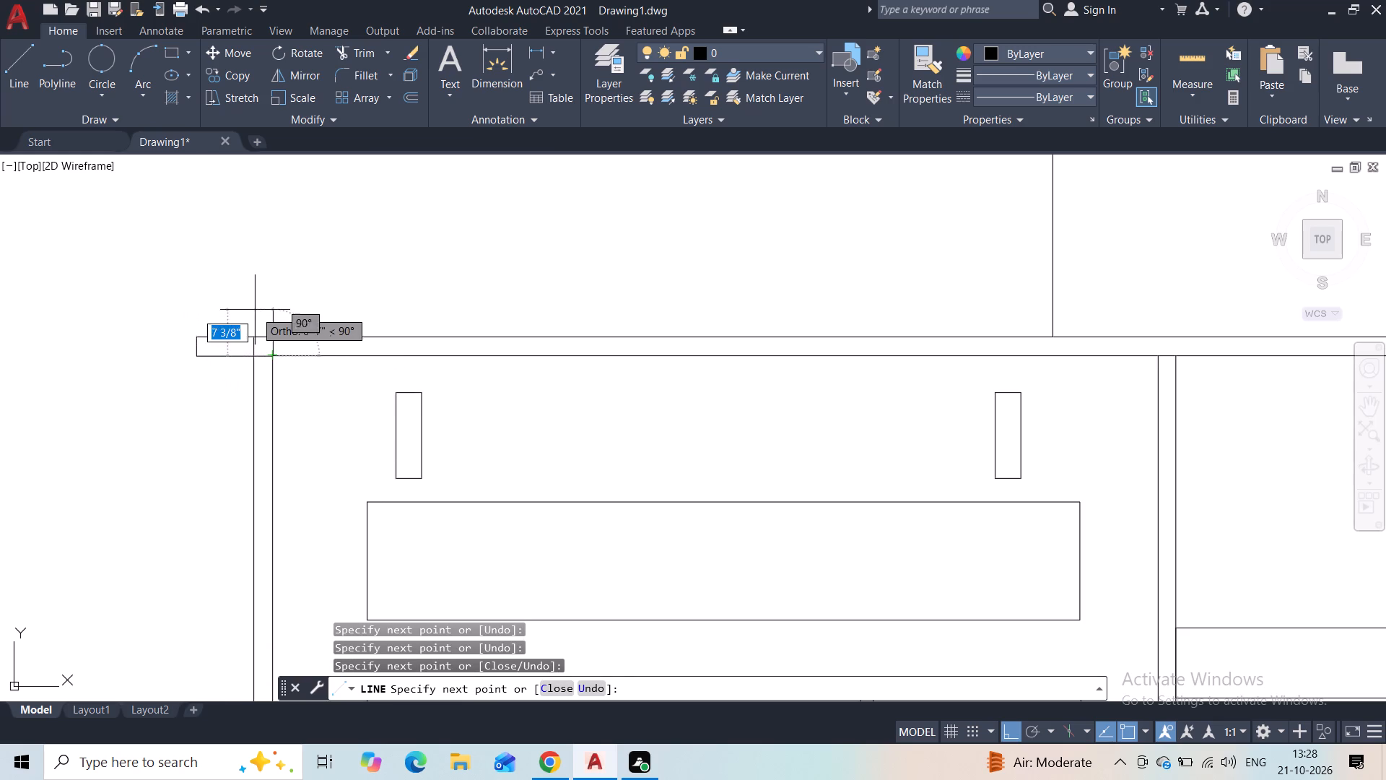
{"action": "key", "text": "Escape"}
Trim the left wall's outer vertical line where it crosses the top slab at the new overhang.
{"action": "scroll", "coordinate": [248, 350], "scroll_direction": "up", "scroll_amount": 2}
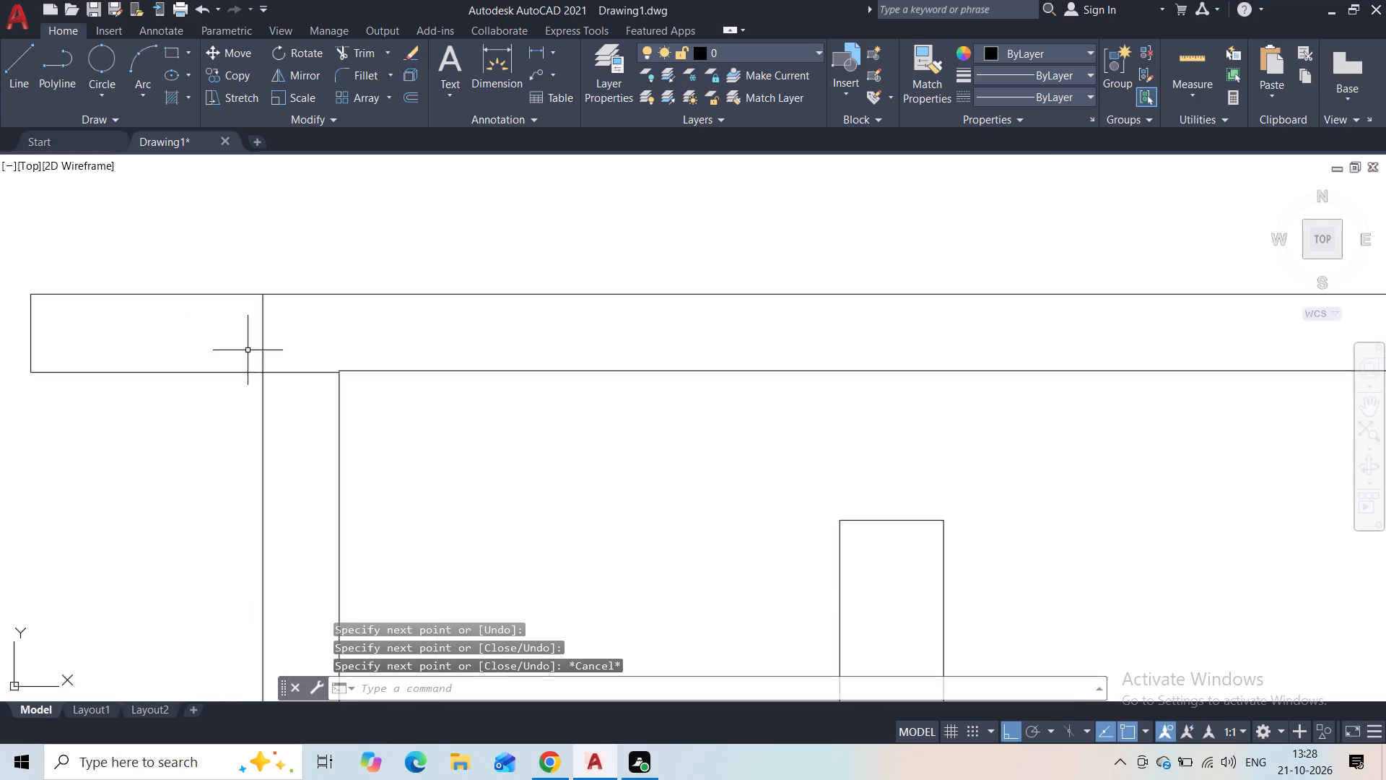
{"action": "scroll", "coordinate": [248, 350], "scroll_direction": "up", "scroll_amount": 2}
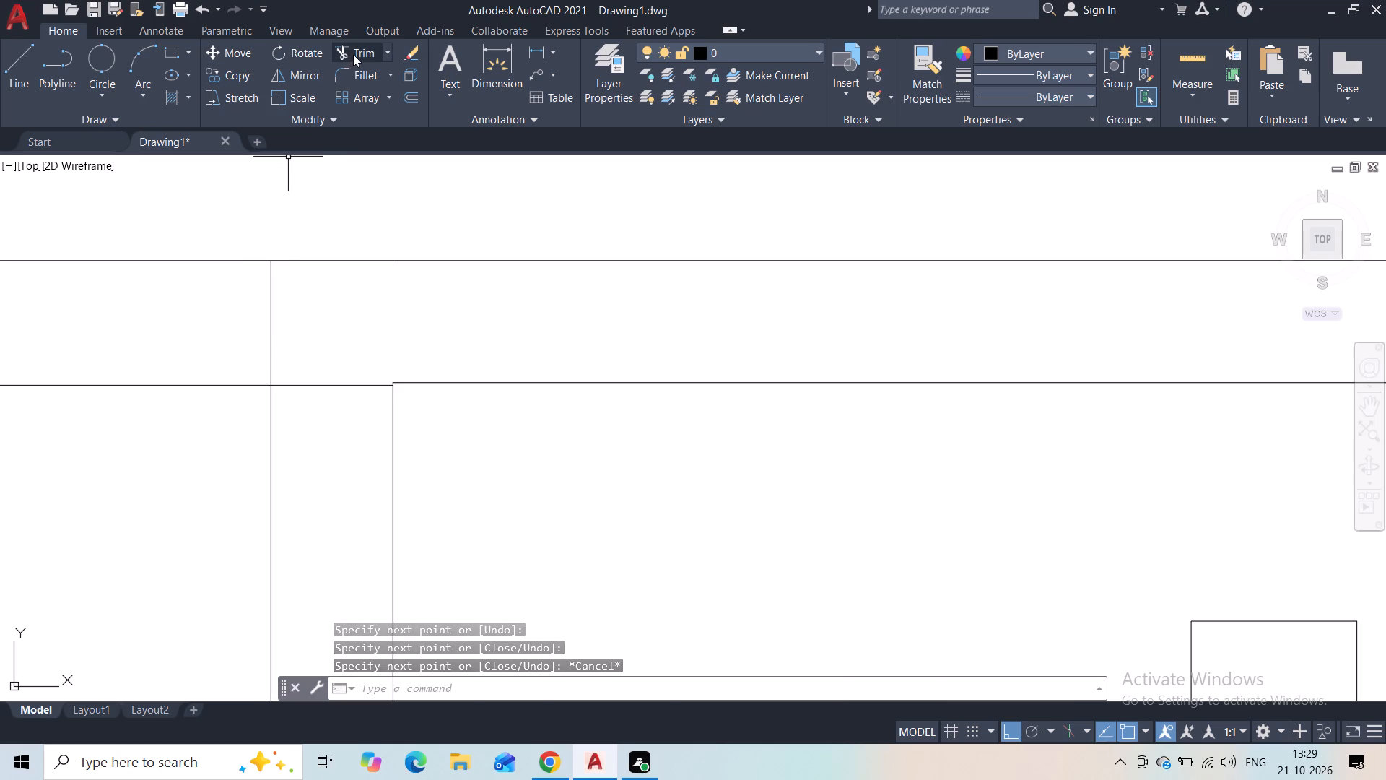
{"action": "left_click", "coordinate": [353, 54]}
{"action": "left_click_drag", "start_coordinate": [335, 347], "coordinate": [225, 337]}
{"action": "key", "text": "Escape"}
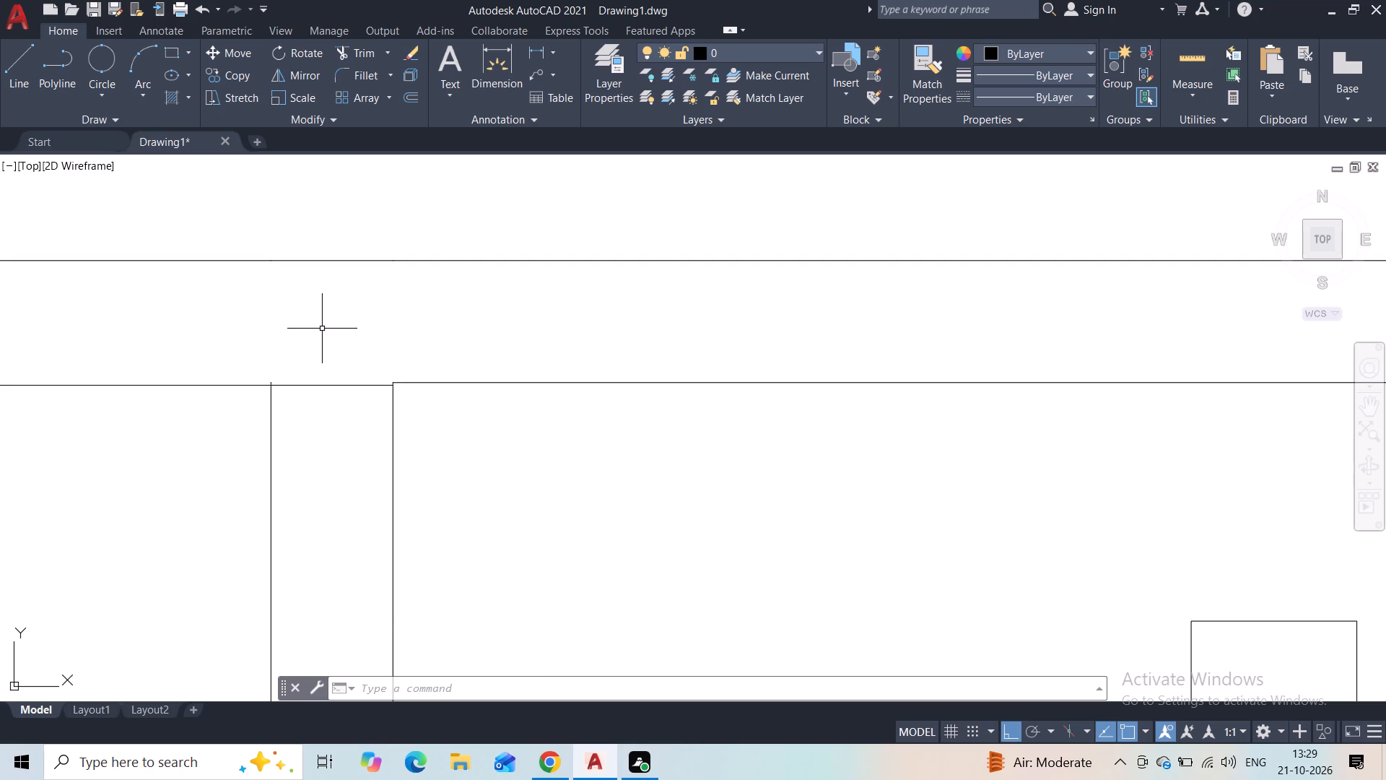
Stretch the right end of the overhang's bottom line up to the frame's inner top-left corner.
{"action": "scroll", "coordinate": [287, 351], "scroll_direction": "up", "scroll_amount": 3}
{"action": "middle_click_drag", "start_coordinate": [276, 448], "coordinate": [297, 412]}
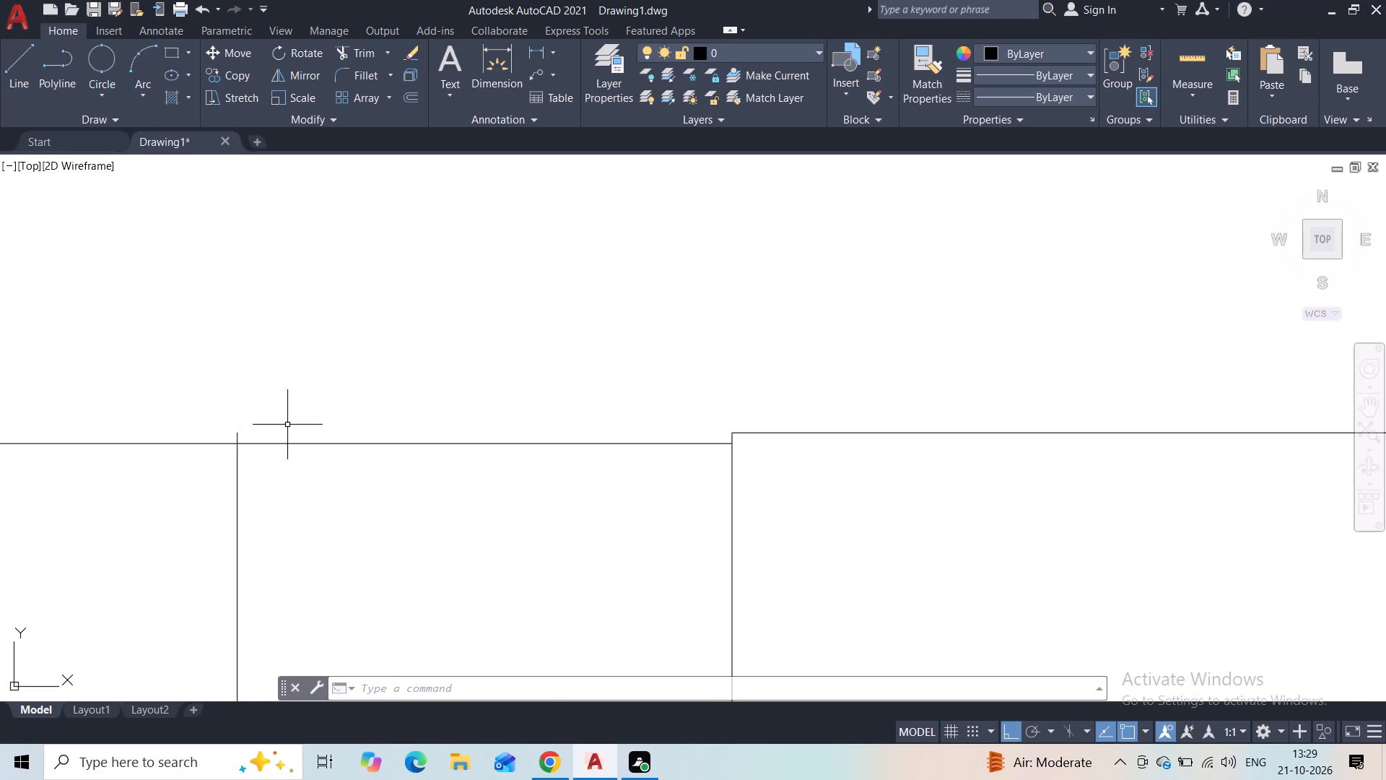
{"action": "left_click", "coordinate": [507, 445]}
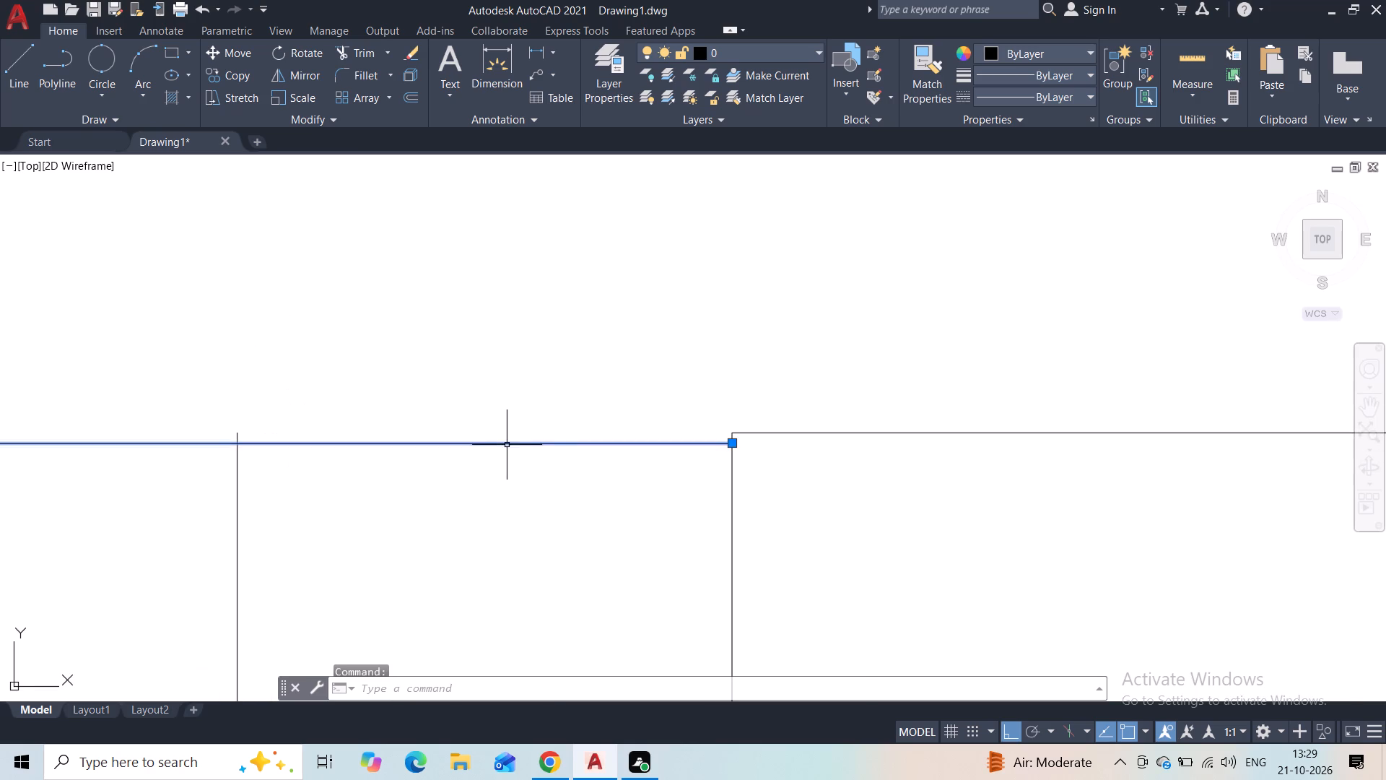
{"action": "scroll", "coordinate": [640, 445], "scroll_direction": "up", "scroll_amount": 2}
{"action": "scroll", "coordinate": [707, 459], "scroll_direction": "up", "scroll_amount": 1}
{"action": "left_click", "coordinate": [959, 434]}
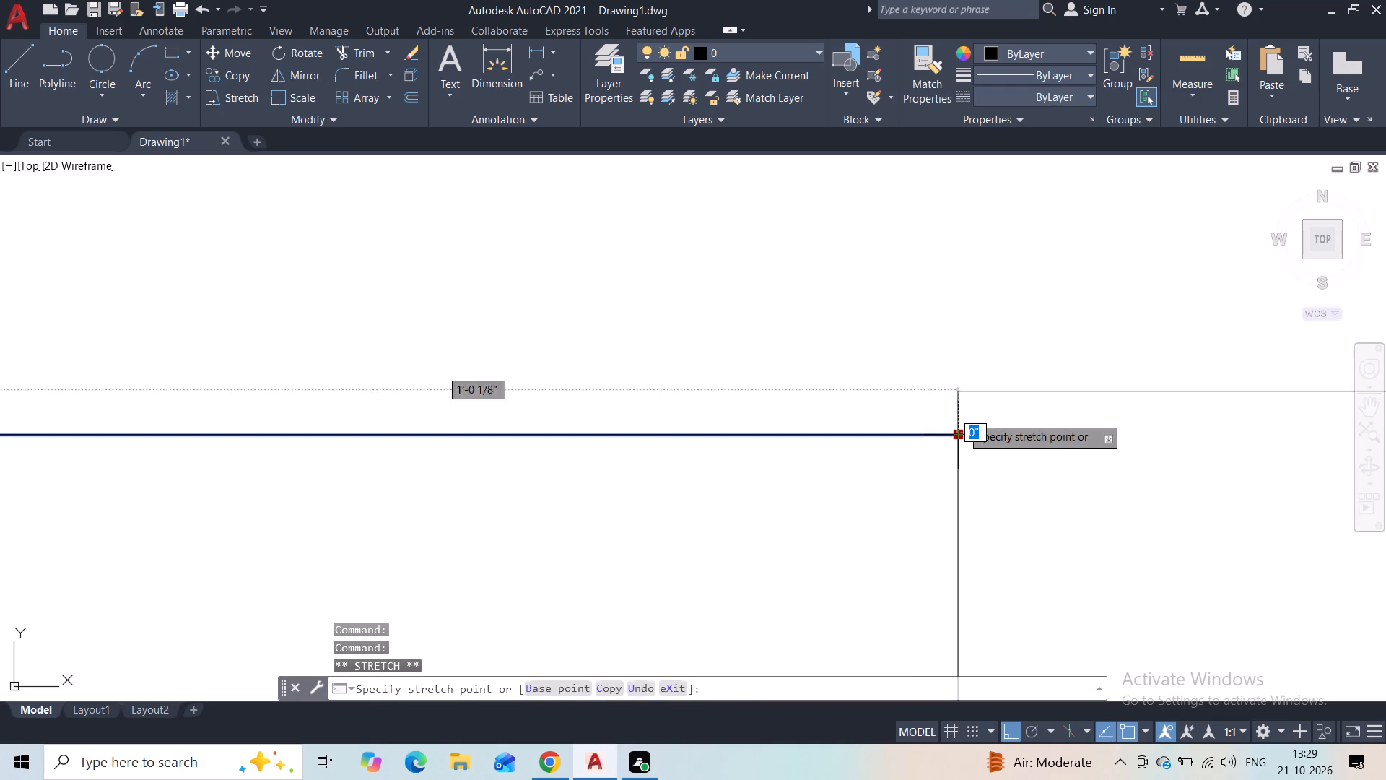
{"action": "left_click", "coordinate": [964, 397]}
{"action": "key", "text": "Escape"}
Trim the overhang's bottom line between the left wall's two vertical lines so the wall opens into the slab.
{"action": "scroll", "coordinate": [852, 367], "scroll_direction": "down", "scroll_amount": 5}
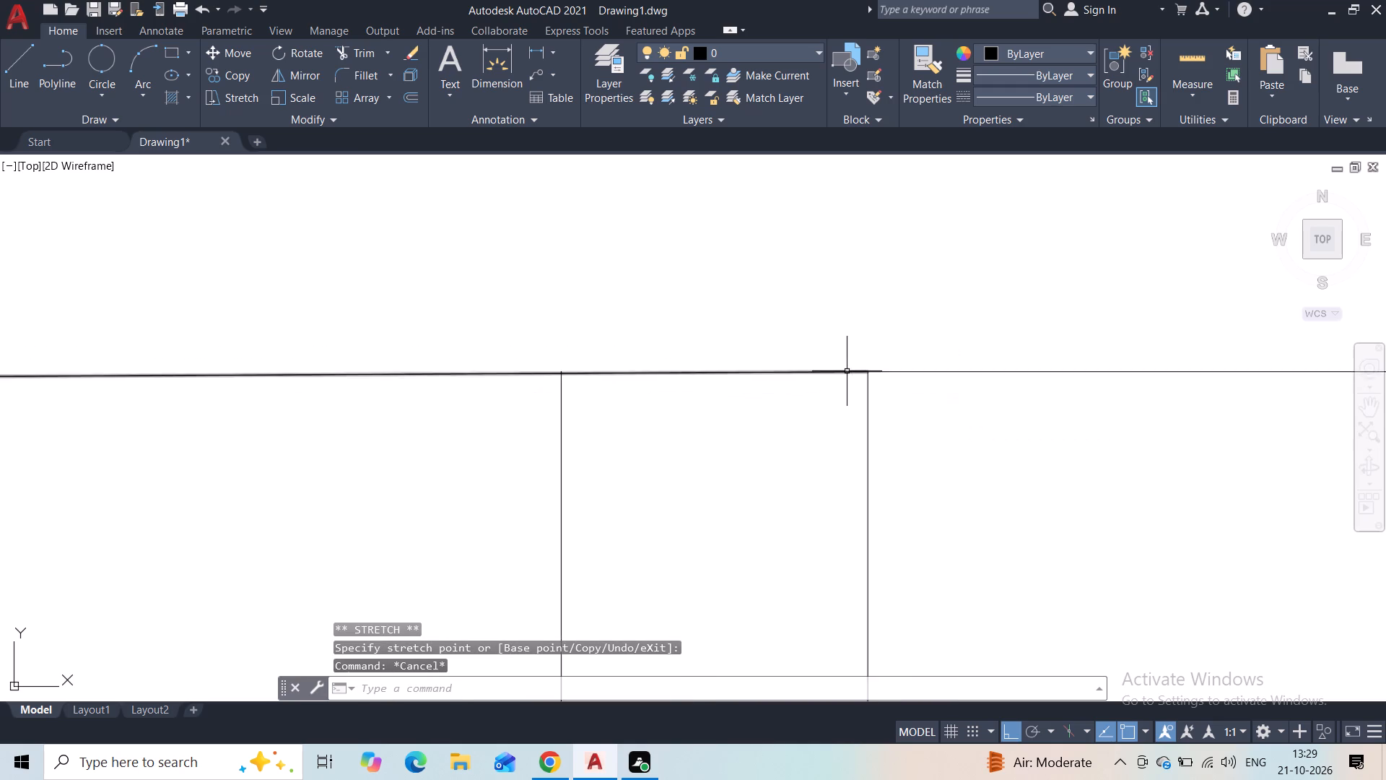
{"action": "scroll", "coordinate": [818, 355], "scroll_direction": "down", "scroll_amount": 3}
{"action": "middle_click_drag", "start_coordinate": [859, 352], "coordinate": [712, 382]}
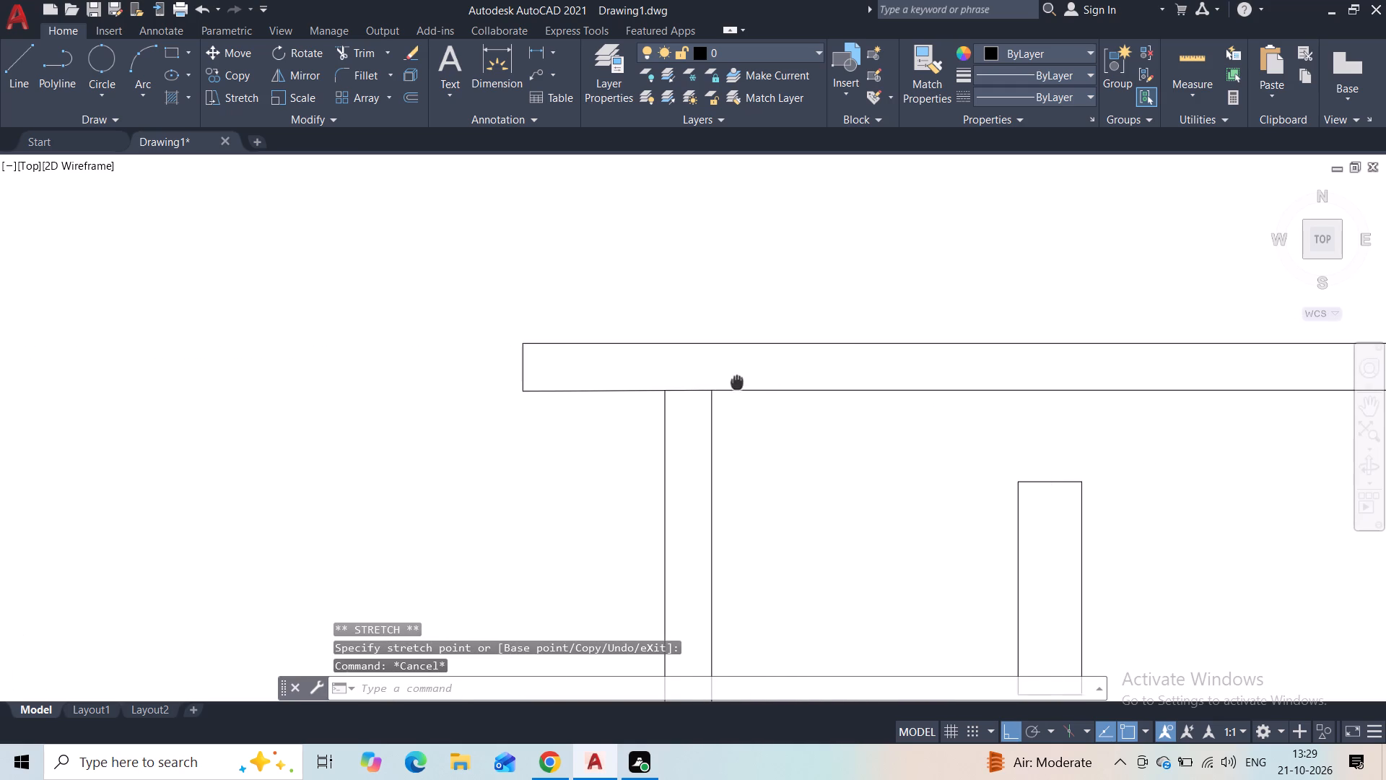
{"action": "middle_click_drag", "start_coordinate": [712, 382], "coordinate": [684, 386]}
{"action": "scroll", "coordinate": [670, 386], "scroll_direction": "up", "scroll_amount": 2}
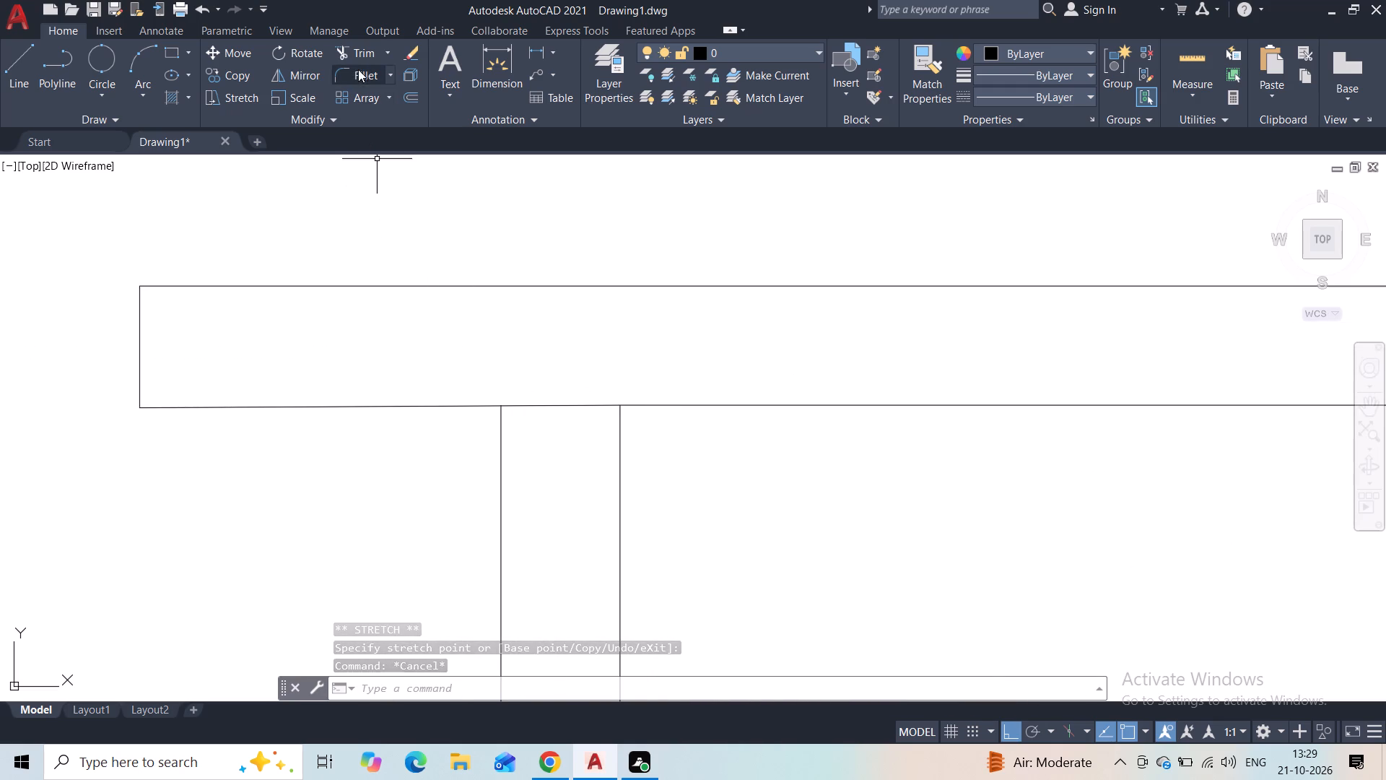
{"action": "left_click", "coordinate": [354, 56]}
{"action": "left_click_drag", "start_coordinate": [555, 363], "coordinate": [541, 478]}
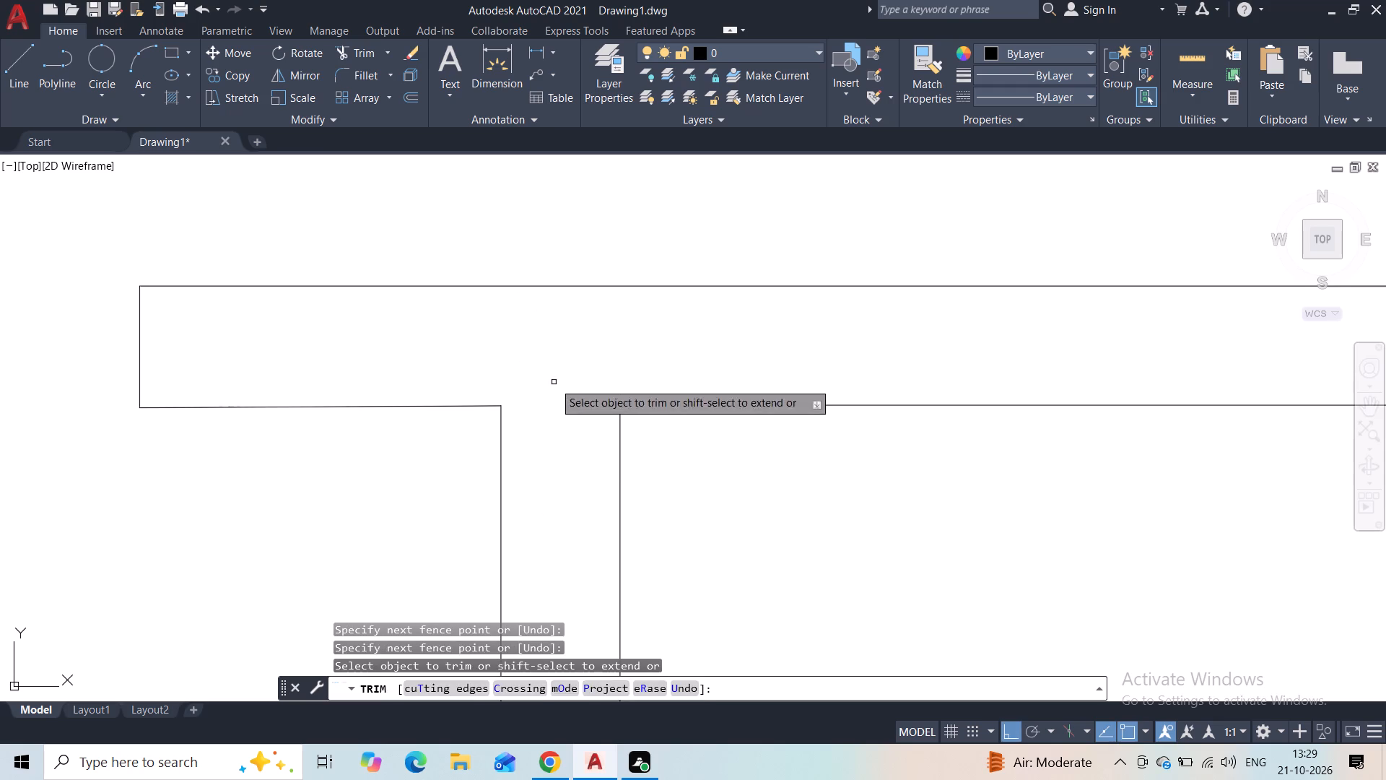
{"action": "key", "text": "Escape"}
Draw a short vertical line across the top slab's thickness, just right of the upper-storey partition wall.
{"action": "scroll", "coordinate": [580, 347], "scroll_direction": "down", "scroll_amount": 3}
{"action": "middle_click_drag", "start_coordinate": [769, 408], "coordinate": [247, 423]}
{"action": "scroll", "coordinate": [558, 426], "scroll_direction": "down", "scroll_amount": 3}
{"action": "middle_click_drag", "start_coordinate": [609, 438], "coordinate": [578, 438]}
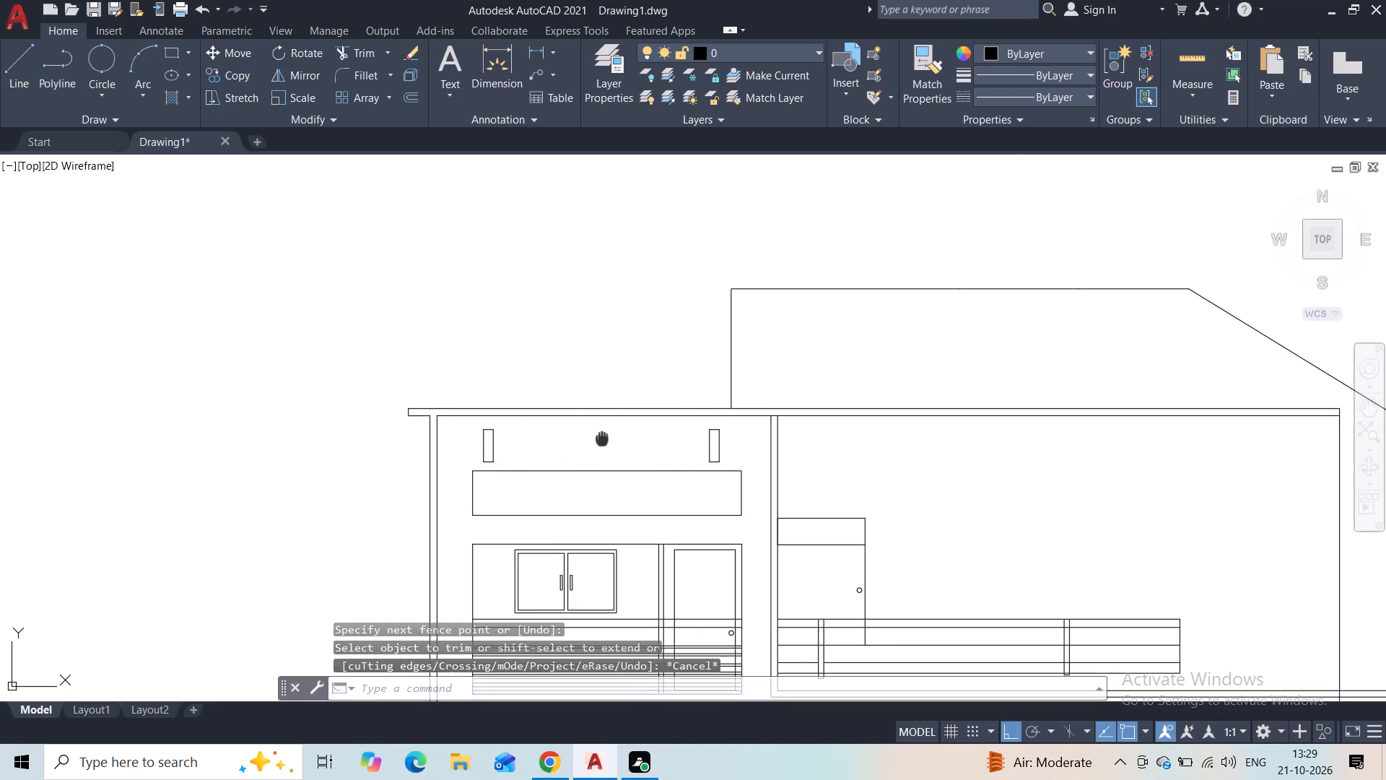
{"action": "middle_click_drag", "start_coordinate": [578, 438], "coordinate": [385, 426]}
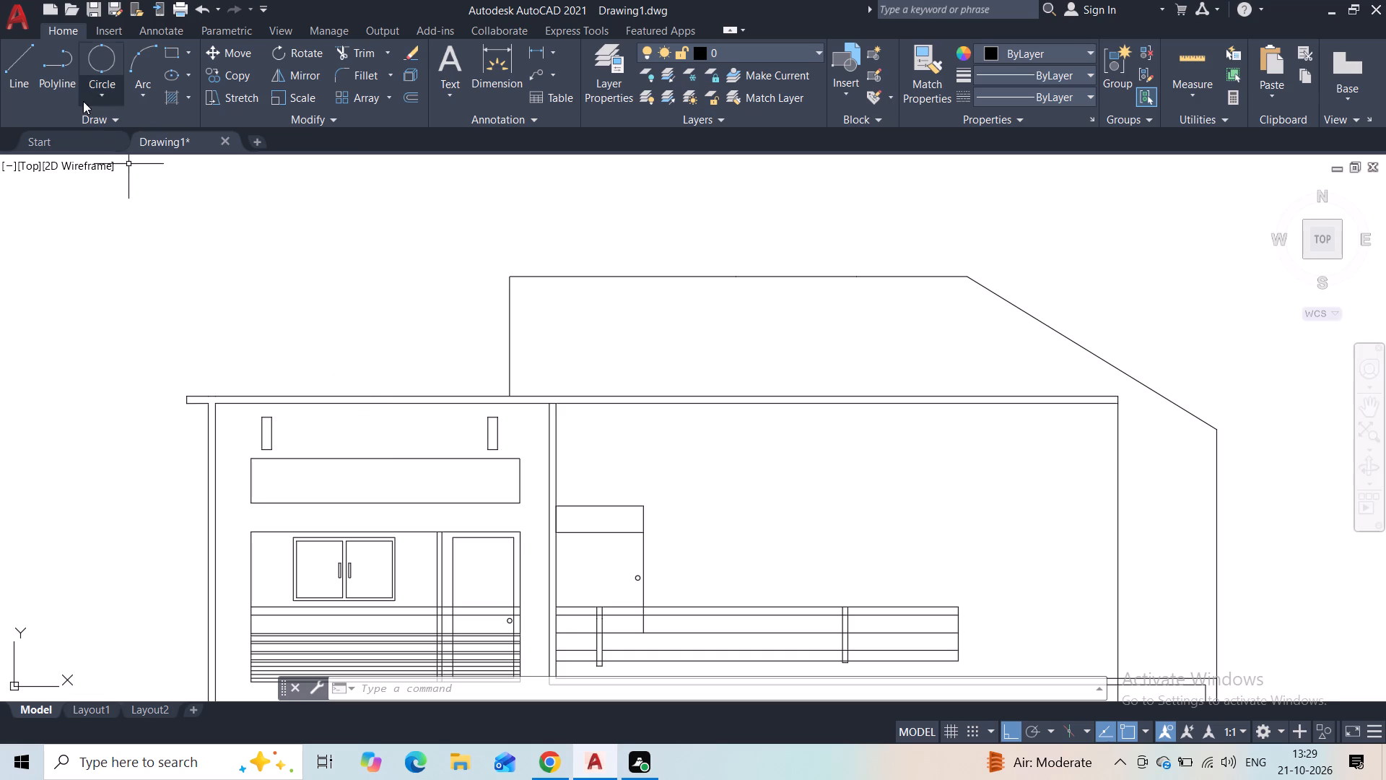
{"action": "left_click", "coordinate": [22, 84]}
{"action": "scroll", "coordinate": [549, 380], "scroll_direction": "up", "scroll_amount": 1}
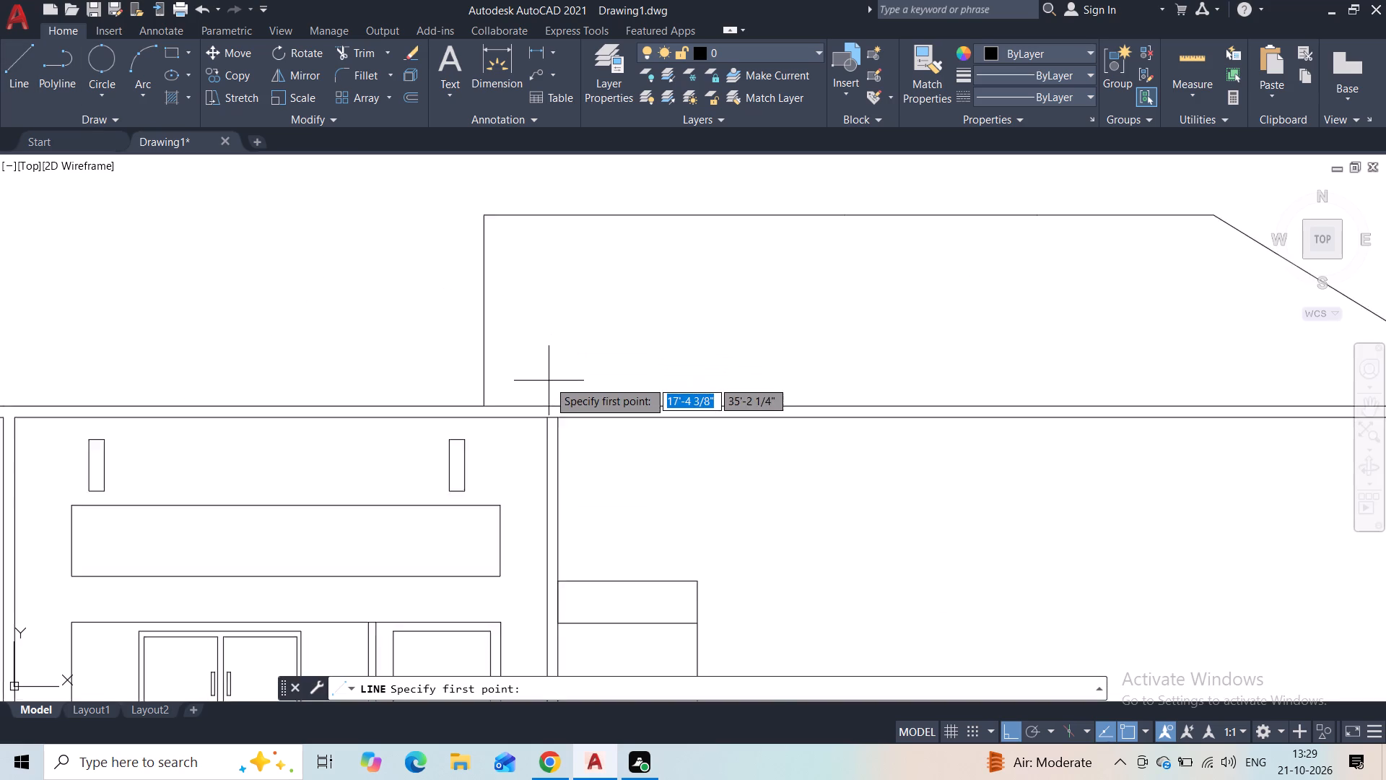
{"action": "scroll", "coordinate": [549, 381], "scroll_direction": "up", "scroll_amount": 1}
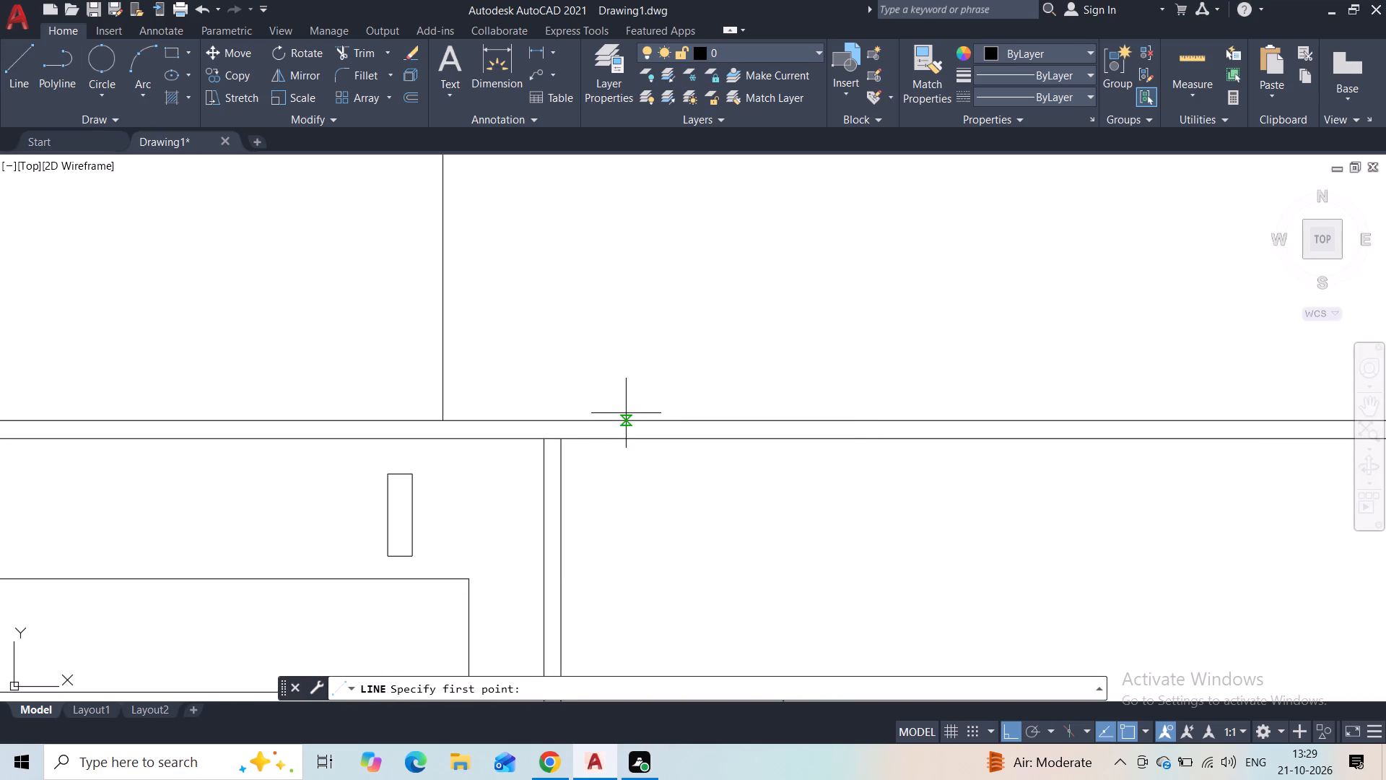
{"action": "scroll", "coordinate": [622, 418], "scroll_direction": "up", "scroll_amount": 2}
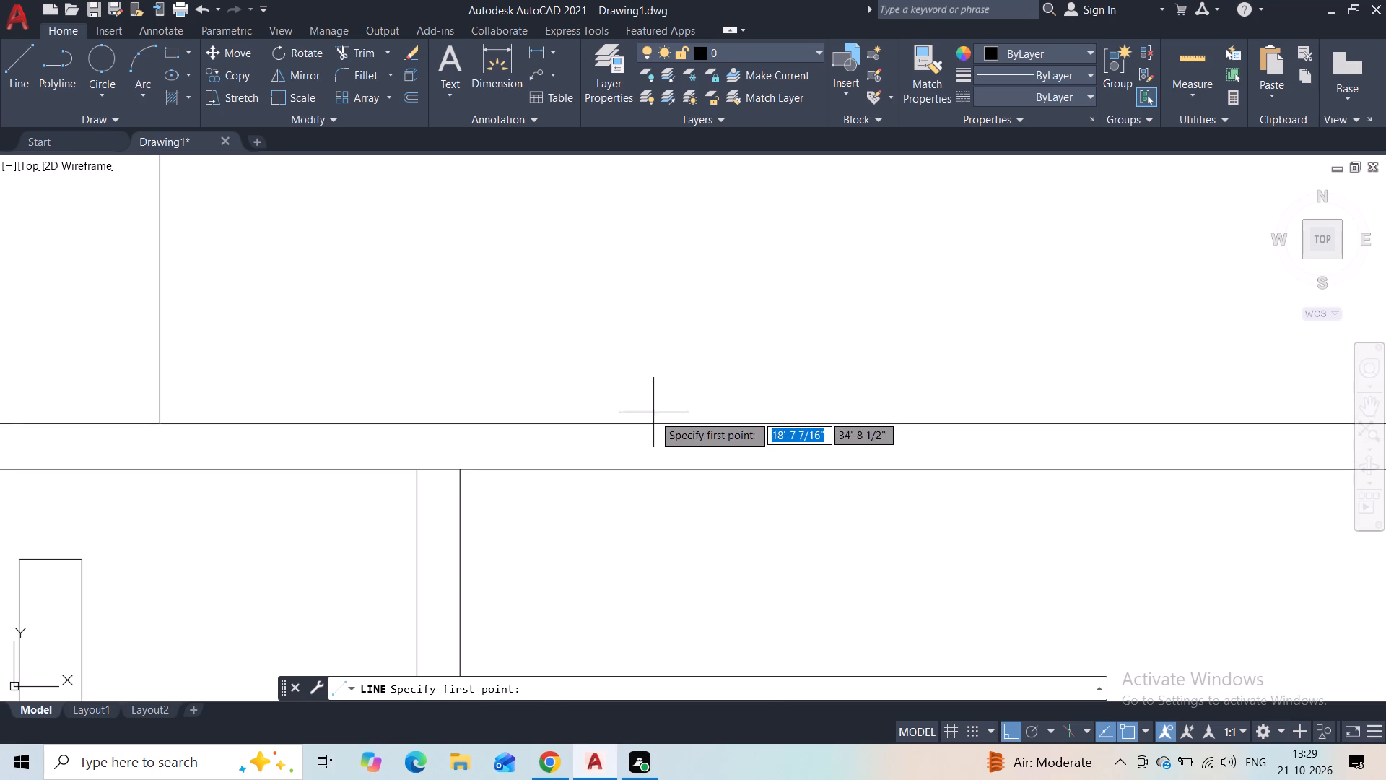
{"action": "scroll", "coordinate": [636, 390], "scroll_direction": "down", "scroll_amount": 3}
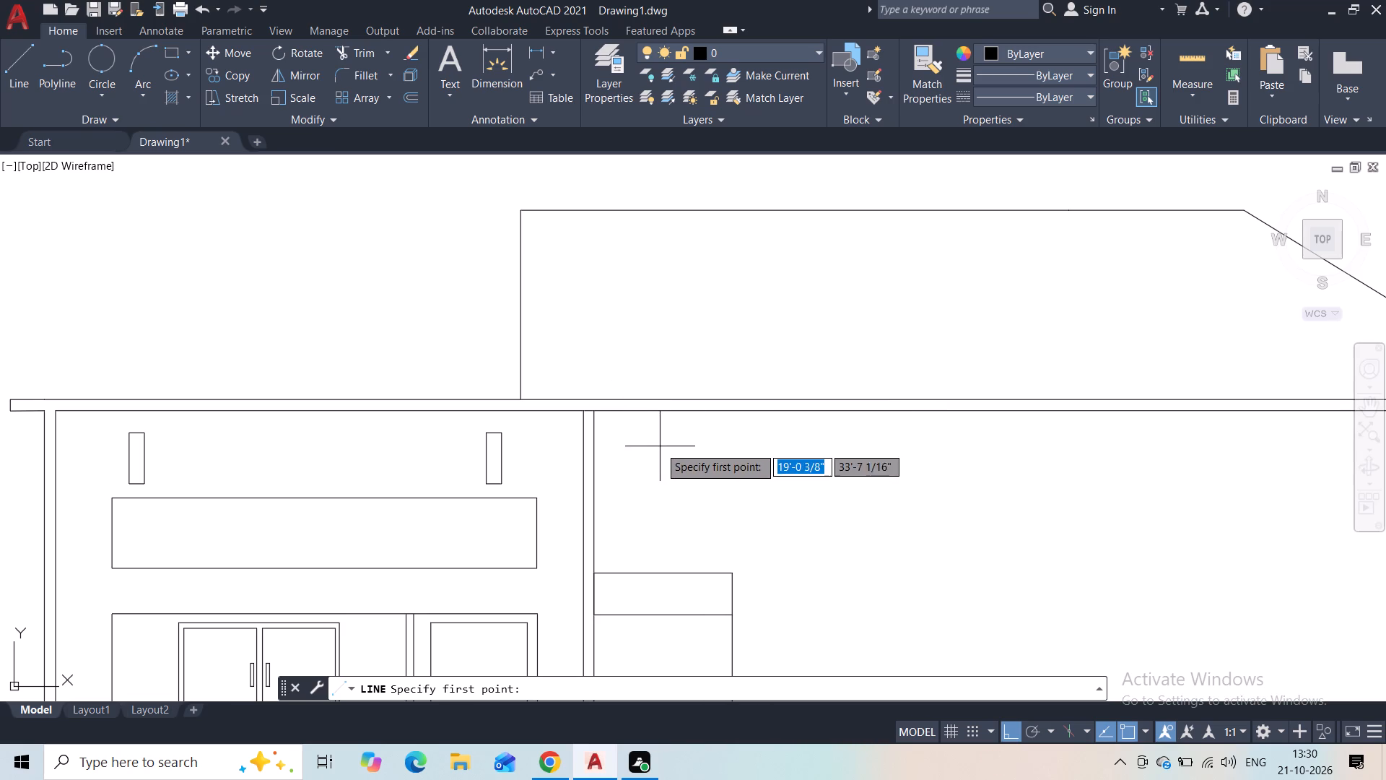
{"action": "left_click", "coordinate": [663, 401]}
{"action": "left_click", "coordinate": [667, 409]}
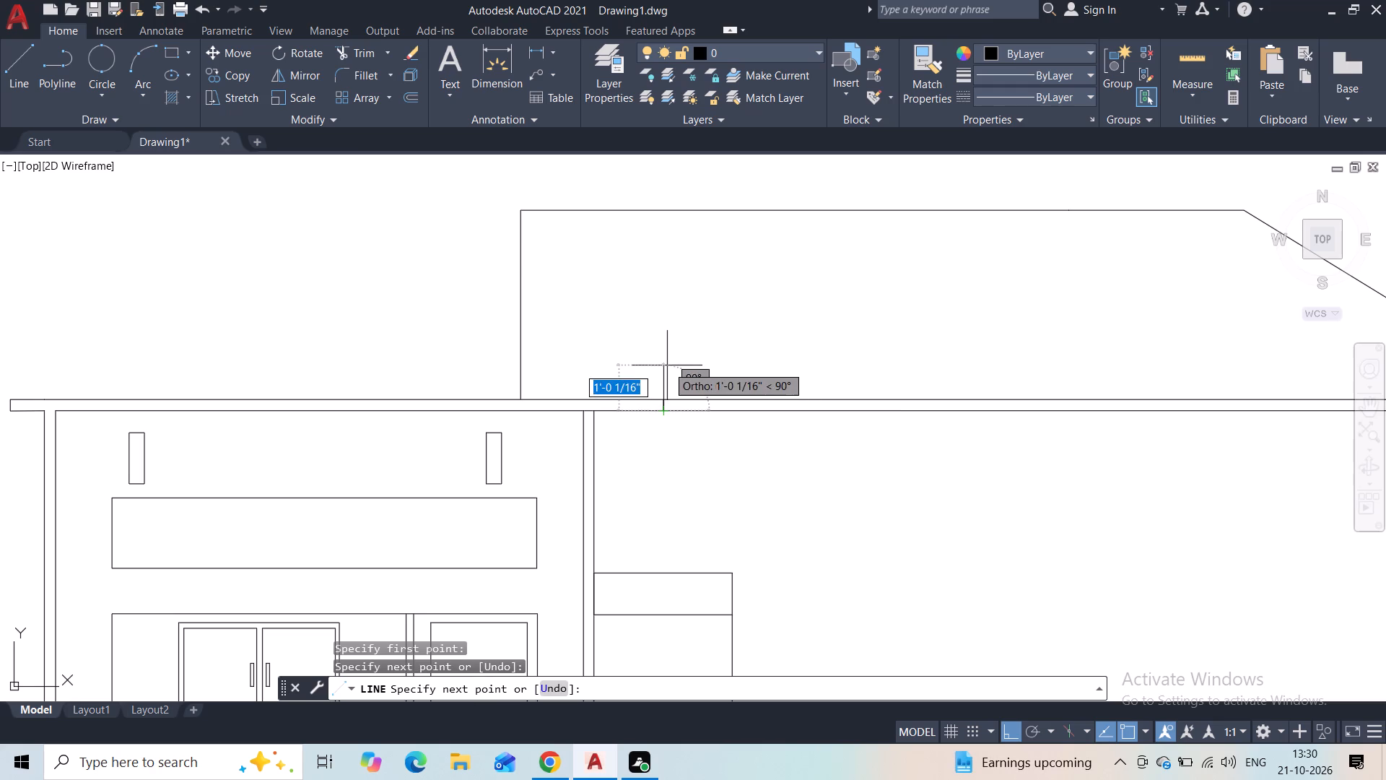
{"action": "key", "text": "Escape"}
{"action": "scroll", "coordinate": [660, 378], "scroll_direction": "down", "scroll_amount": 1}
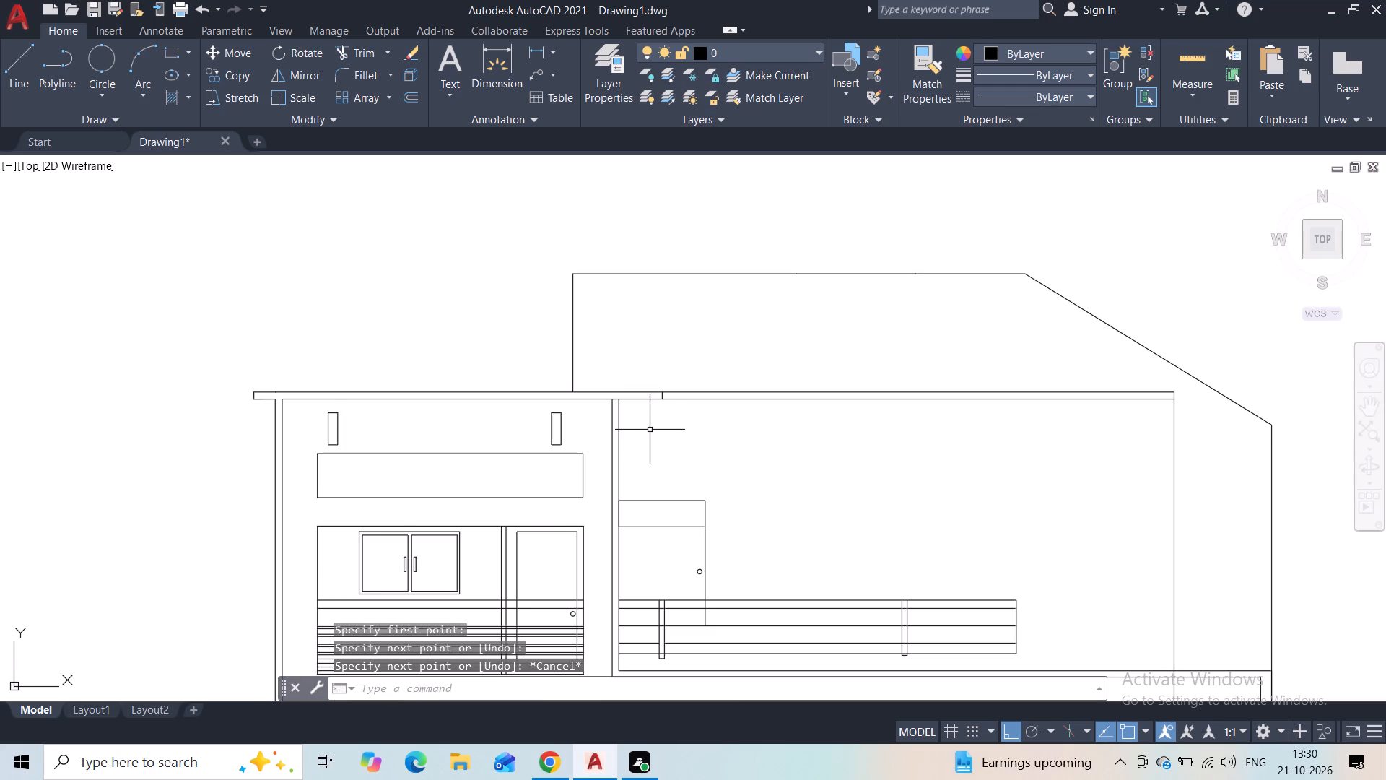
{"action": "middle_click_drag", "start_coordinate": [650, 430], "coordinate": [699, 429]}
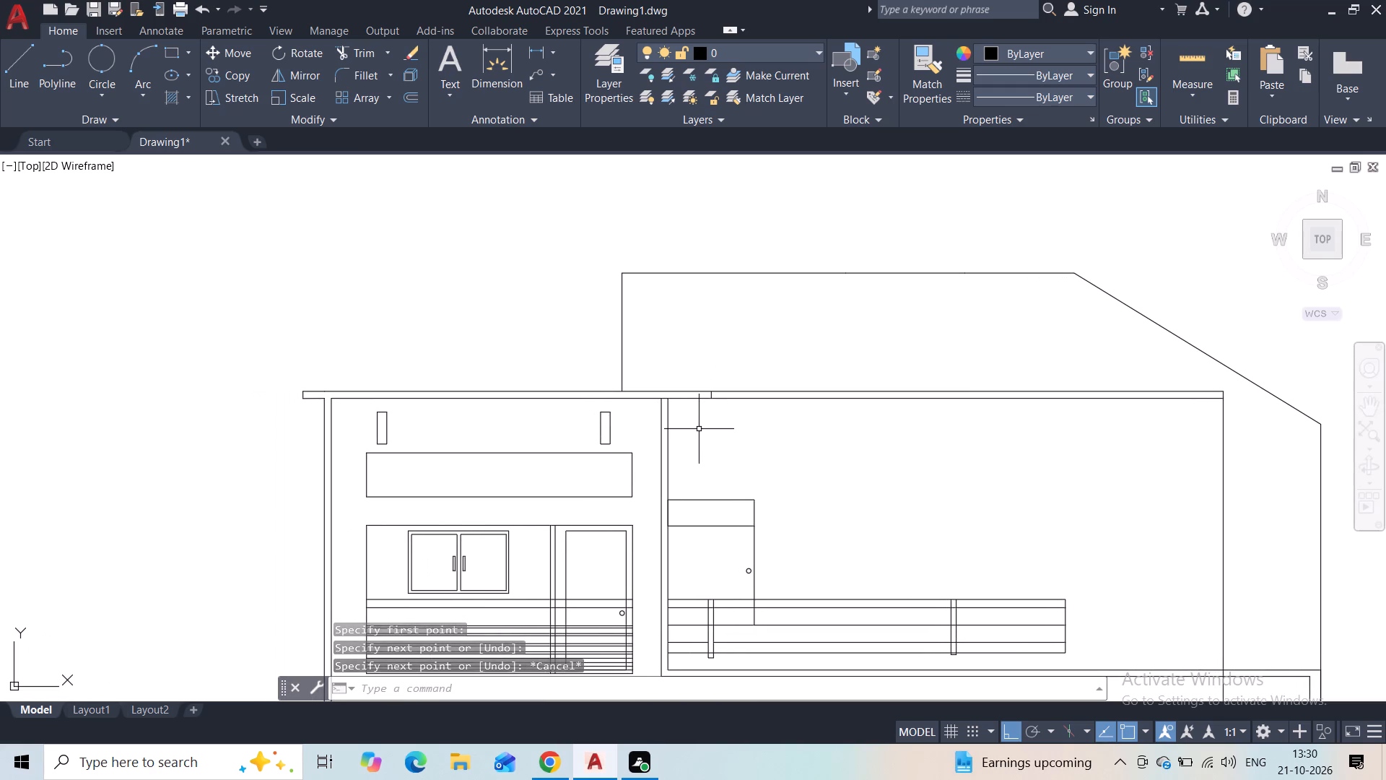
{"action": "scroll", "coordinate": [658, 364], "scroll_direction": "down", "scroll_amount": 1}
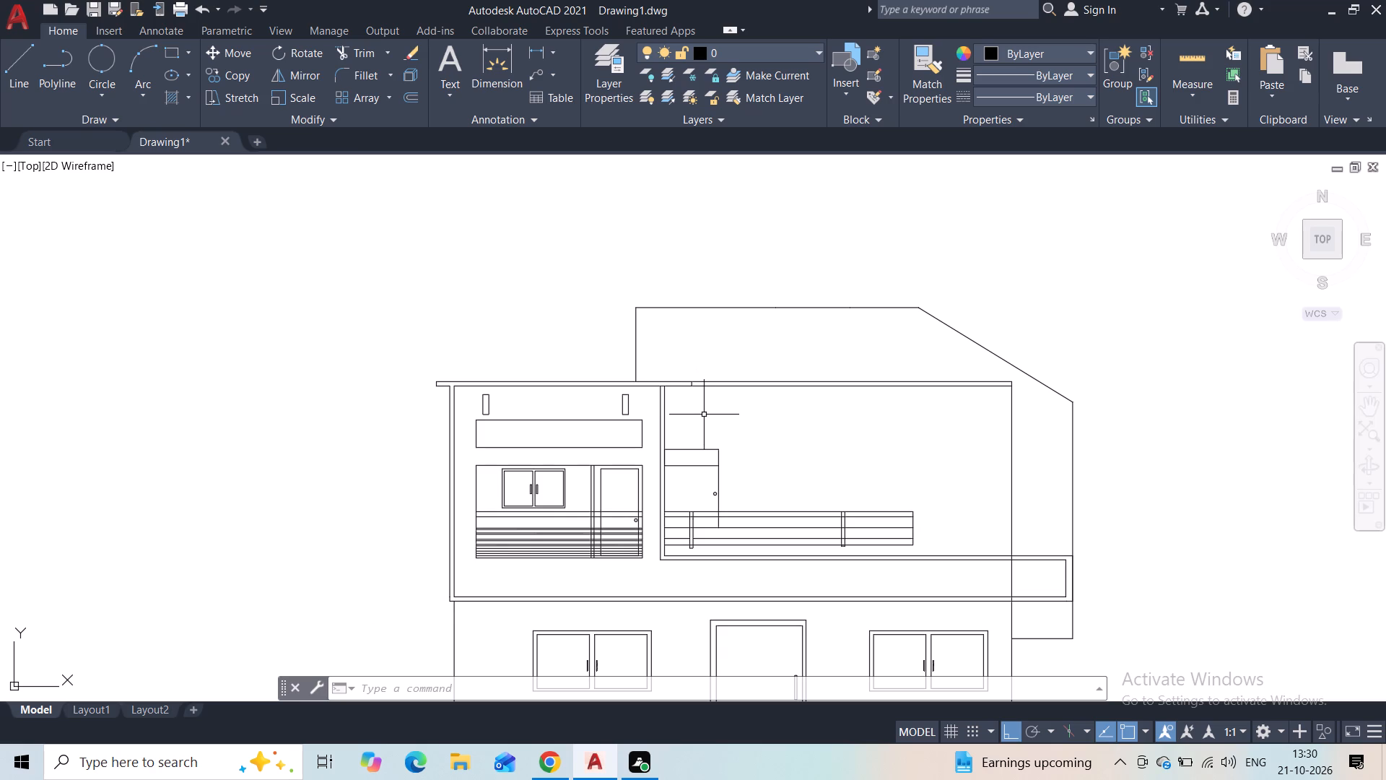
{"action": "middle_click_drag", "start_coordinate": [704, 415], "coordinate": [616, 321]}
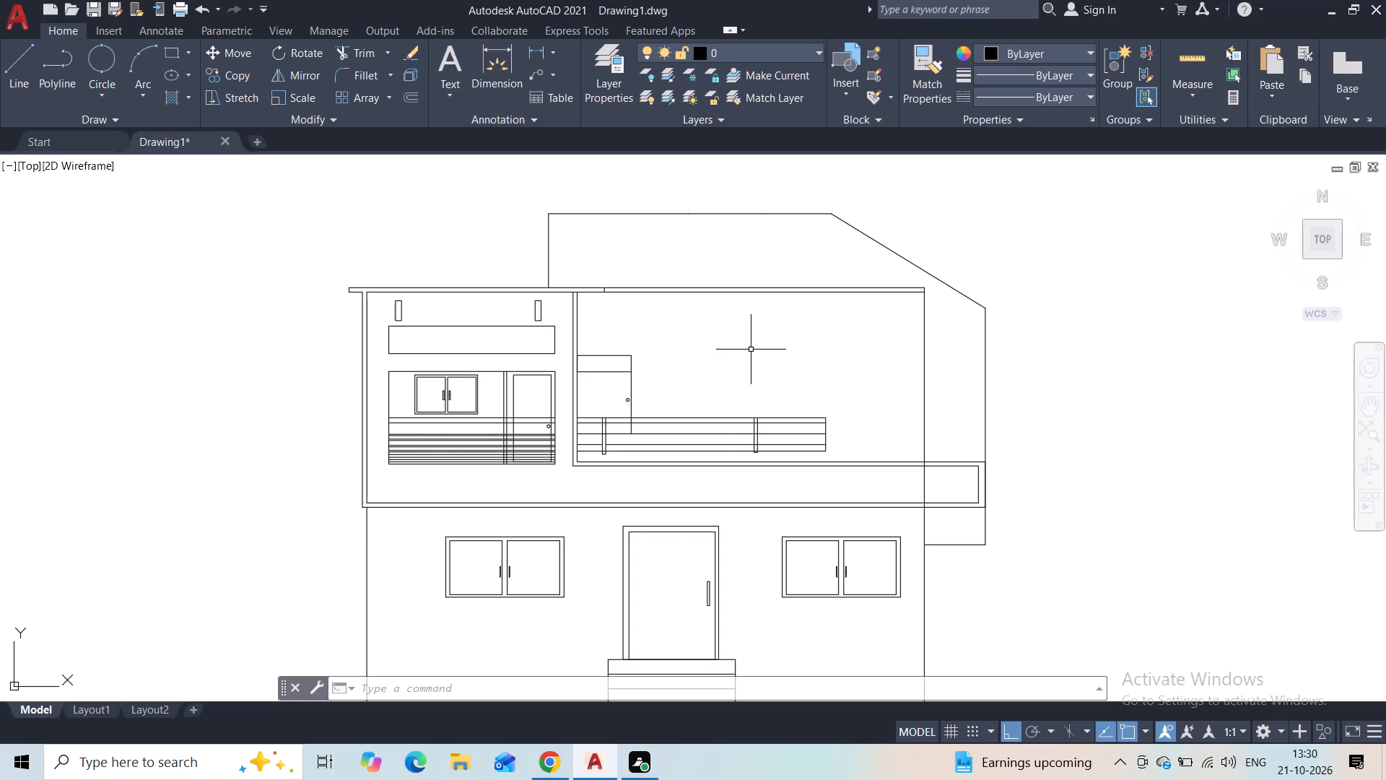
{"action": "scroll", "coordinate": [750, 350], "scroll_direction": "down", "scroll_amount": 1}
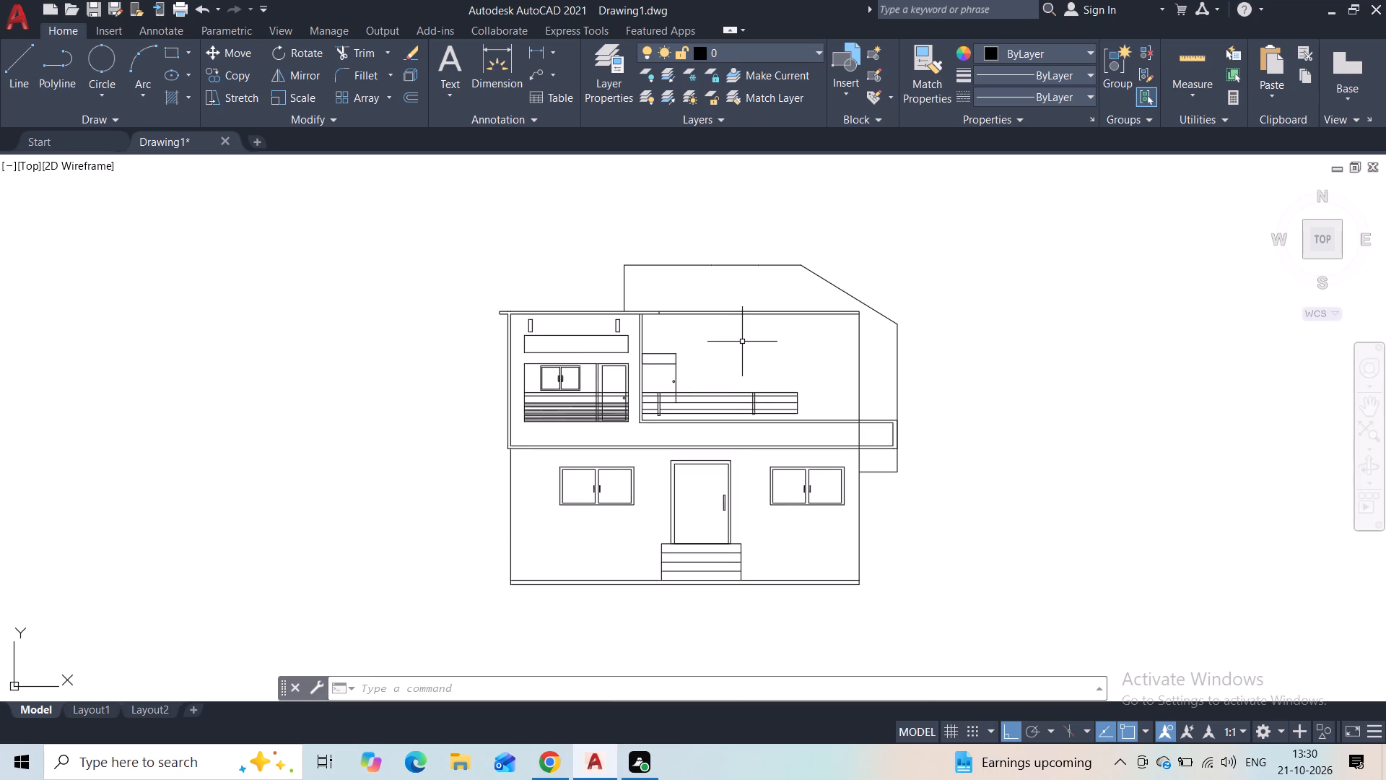
Shift the short vertical line across the top slab's thickness slightly left, closer to the upper-storey partition wall.
{"action": "middle_click_drag", "start_coordinate": [720, 352], "coordinate": [653, 361]}
{"action": "scroll", "coordinate": [598, 331], "scroll_direction": "up", "scroll_amount": 2}
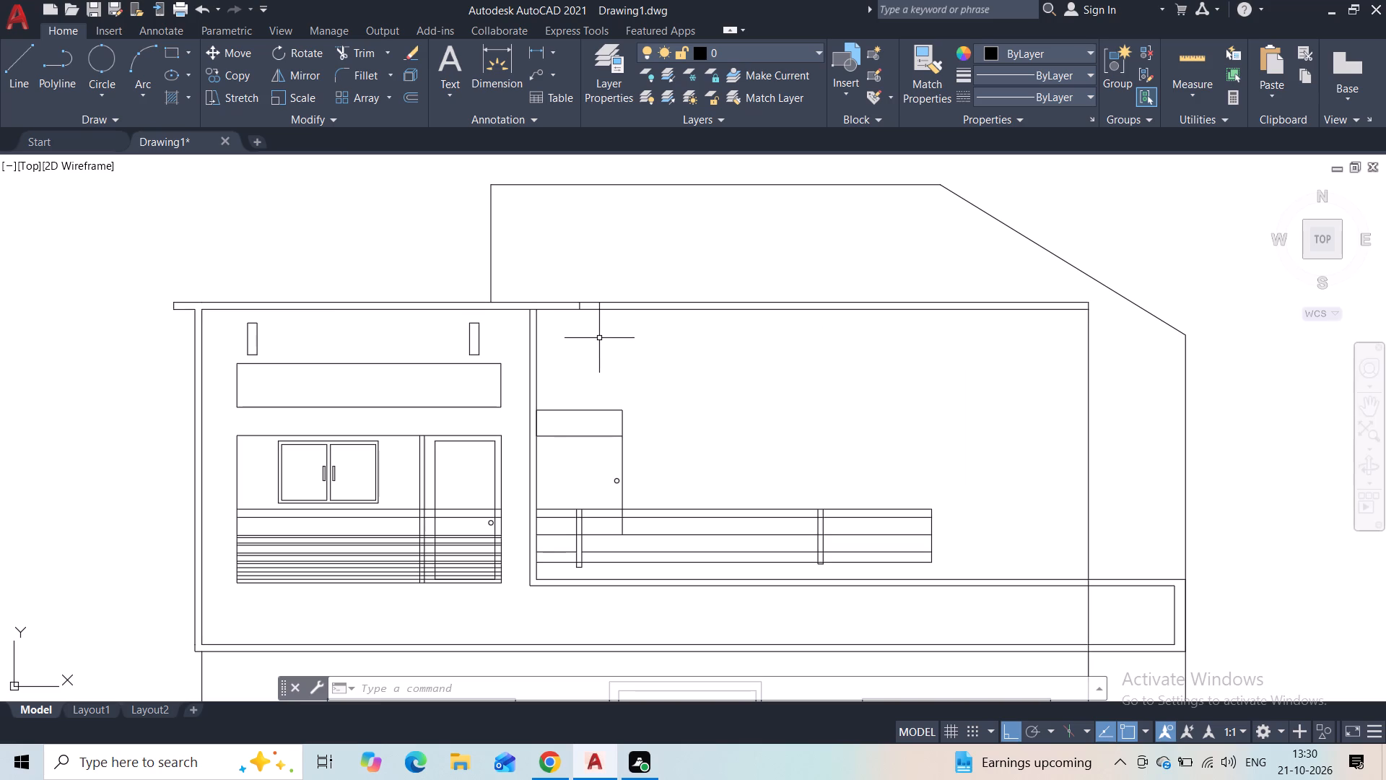
{"action": "scroll", "coordinate": [572, 305], "scroll_direction": "up", "scroll_amount": 6}
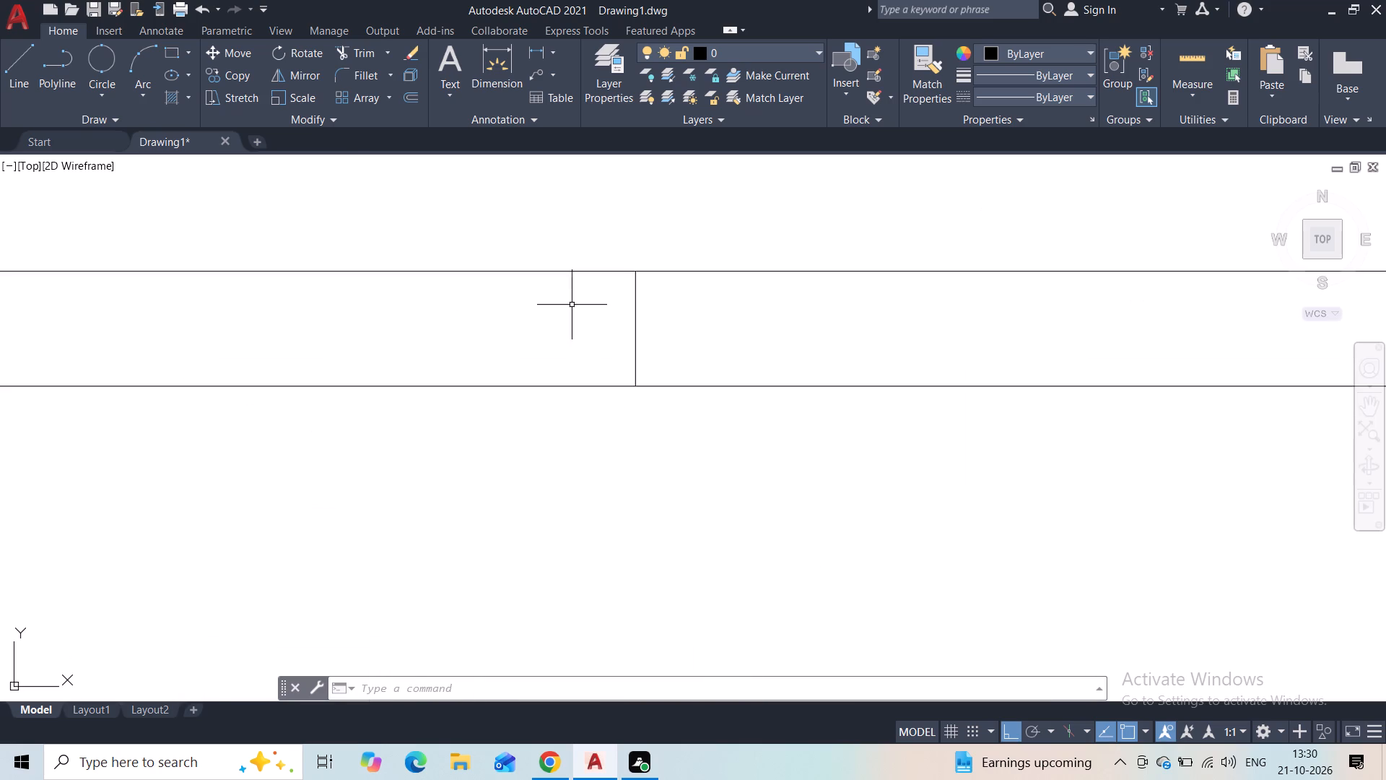
{"action": "left_click", "coordinate": [681, 326]}
{"action": "left_click", "coordinate": [582, 344]}
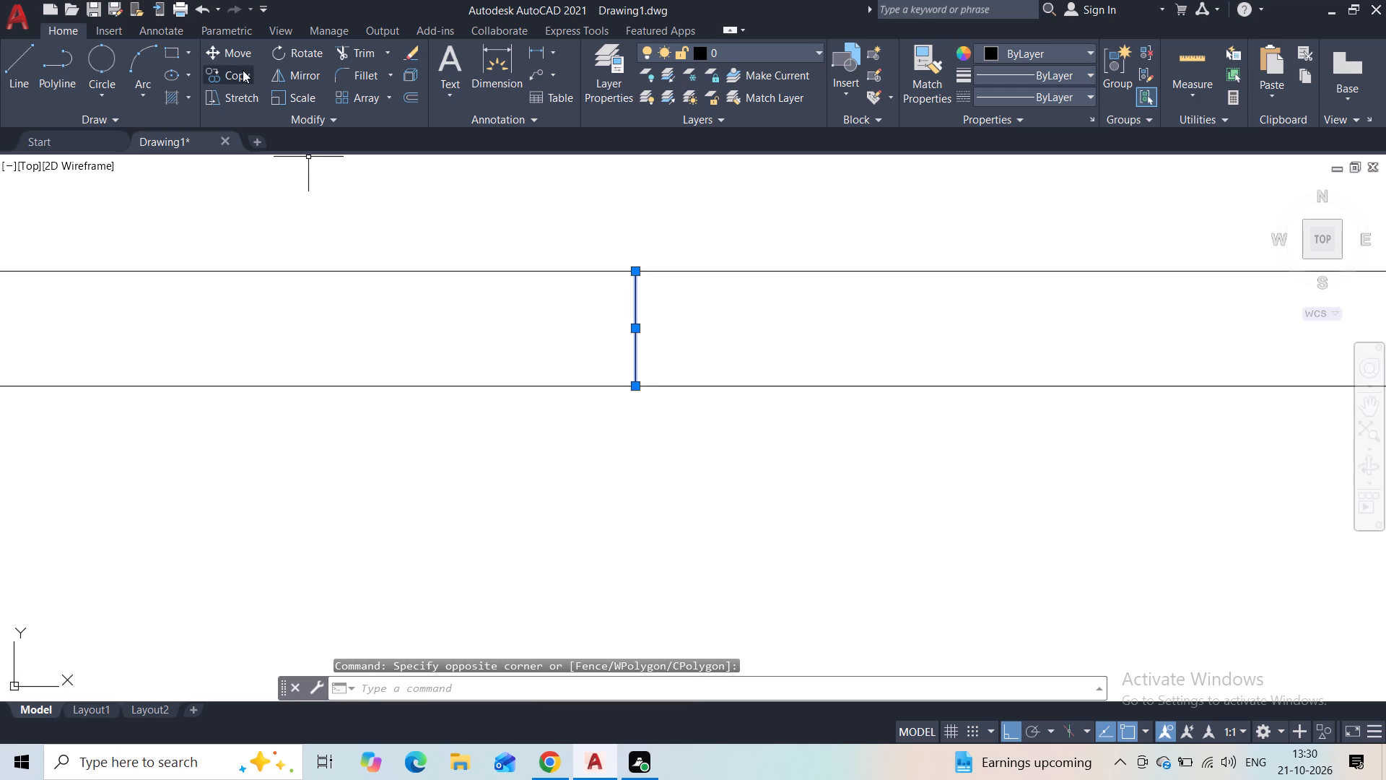
{"action": "left_click", "coordinate": [243, 70]}
{"action": "key", "text": "Escape"}
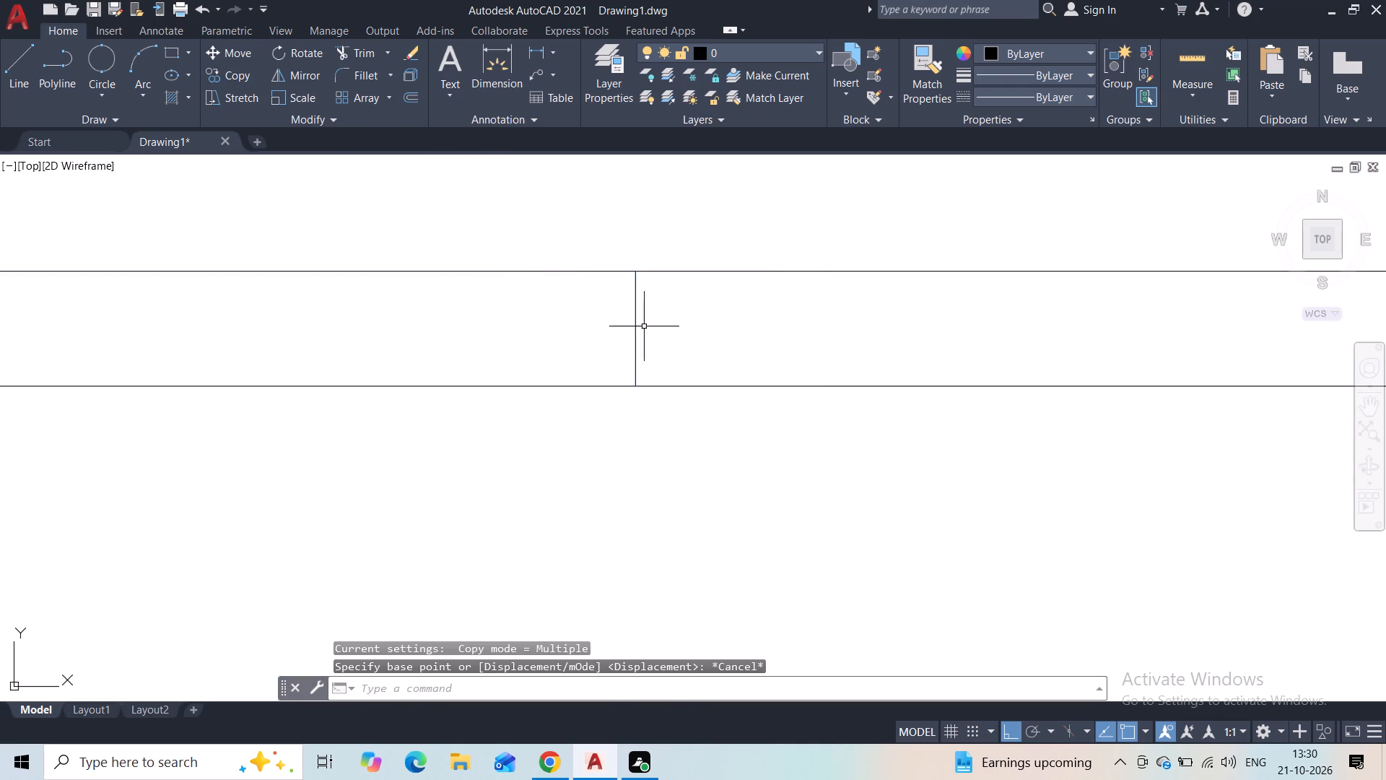
{"action": "left_click", "coordinate": [676, 326]}
{"action": "left_click", "coordinate": [565, 328]}
{"action": "left_click", "coordinate": [638, 332]}
{"action": "left_click", "coordinate": [510, 332]}
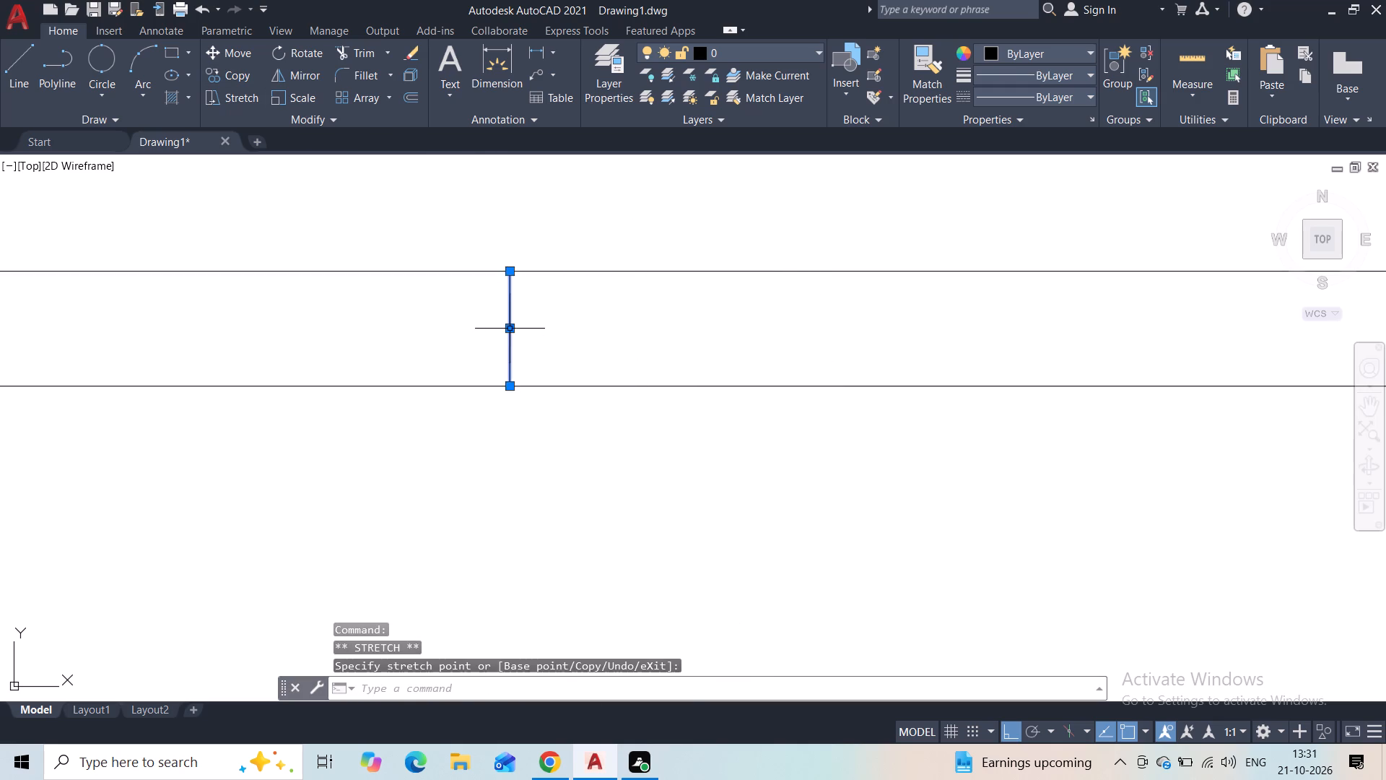
{"action": "key", "text": "Escape"}
Trim the top slab's bottom line between the partition wall's two vertical lines so the wall opens into the slab.
{"action": "scroll", "coordinate": [468, 332], "scroll_direction": "down", "scroll_amount": 1}
{"action": "middle_click_drag", "start_coordinate": [425, 331], "coordinate": [542, 369]}
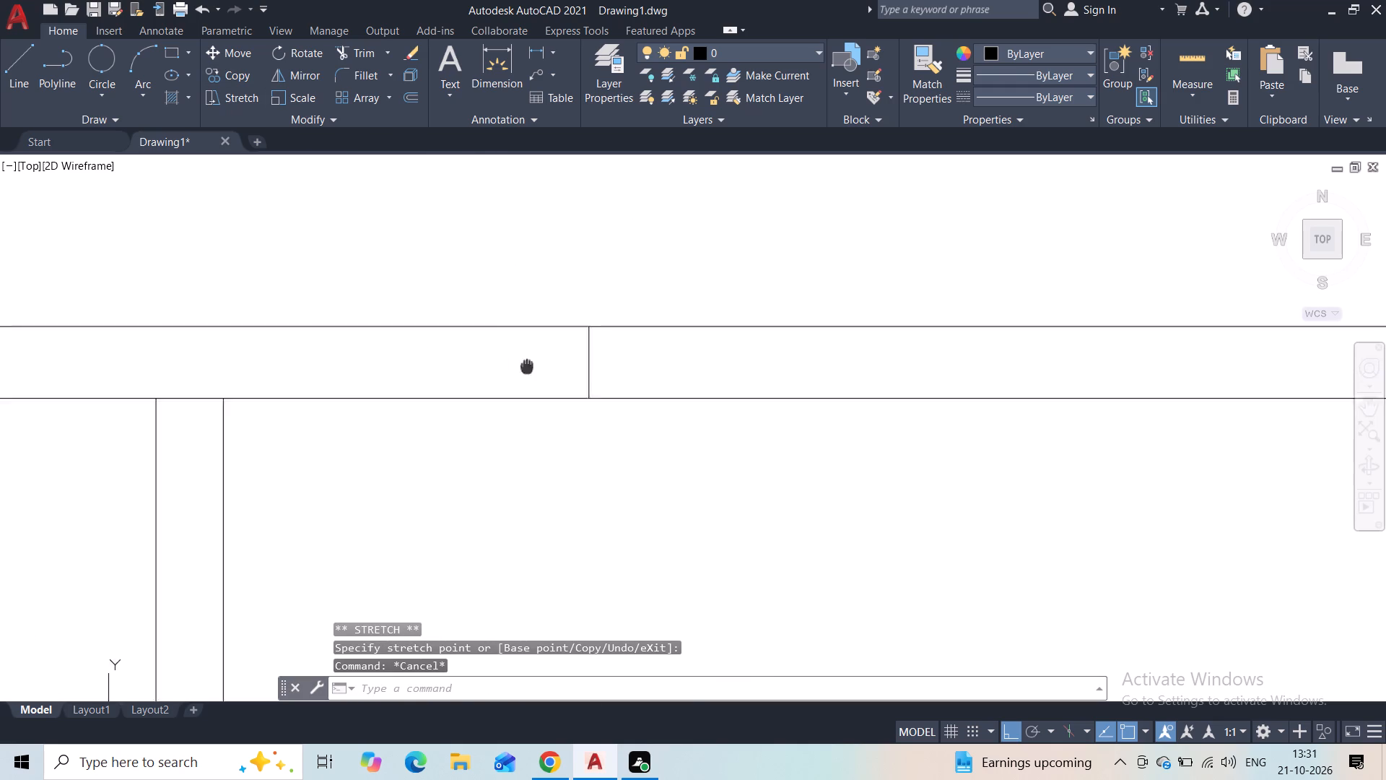
{"action": "middle_click_drag", "start_coordinate": [542, 369], "coordinate": [553, 373]}
{"action": "left_click", "coordinate": [353, 48]}
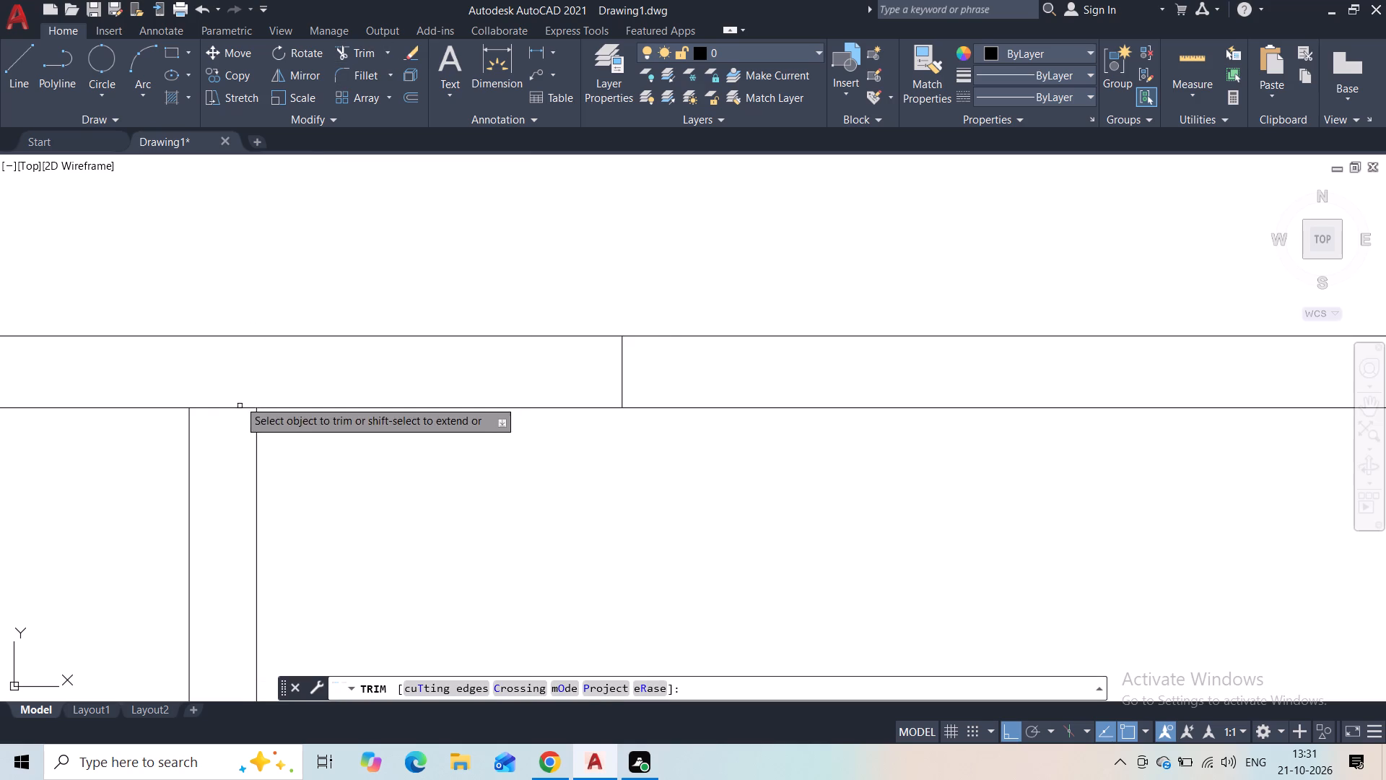
{"action": "left_click_drag", "start_coordinate": [232, 383], "coordinate": [216, 447]}
{"action": "key", "text": "Escape"}
Examine the top slab around the partition wall and short divider line, along with the overall two-storey elevation and roof outline.
{"action": "scroll", "coordinate": [289, 464], "scroll_direction": "down", "scroll_amount": 3}
{"action": "middle_click_drag", "start_coordinate": [352, 487], "coordinate": [504, 460]}
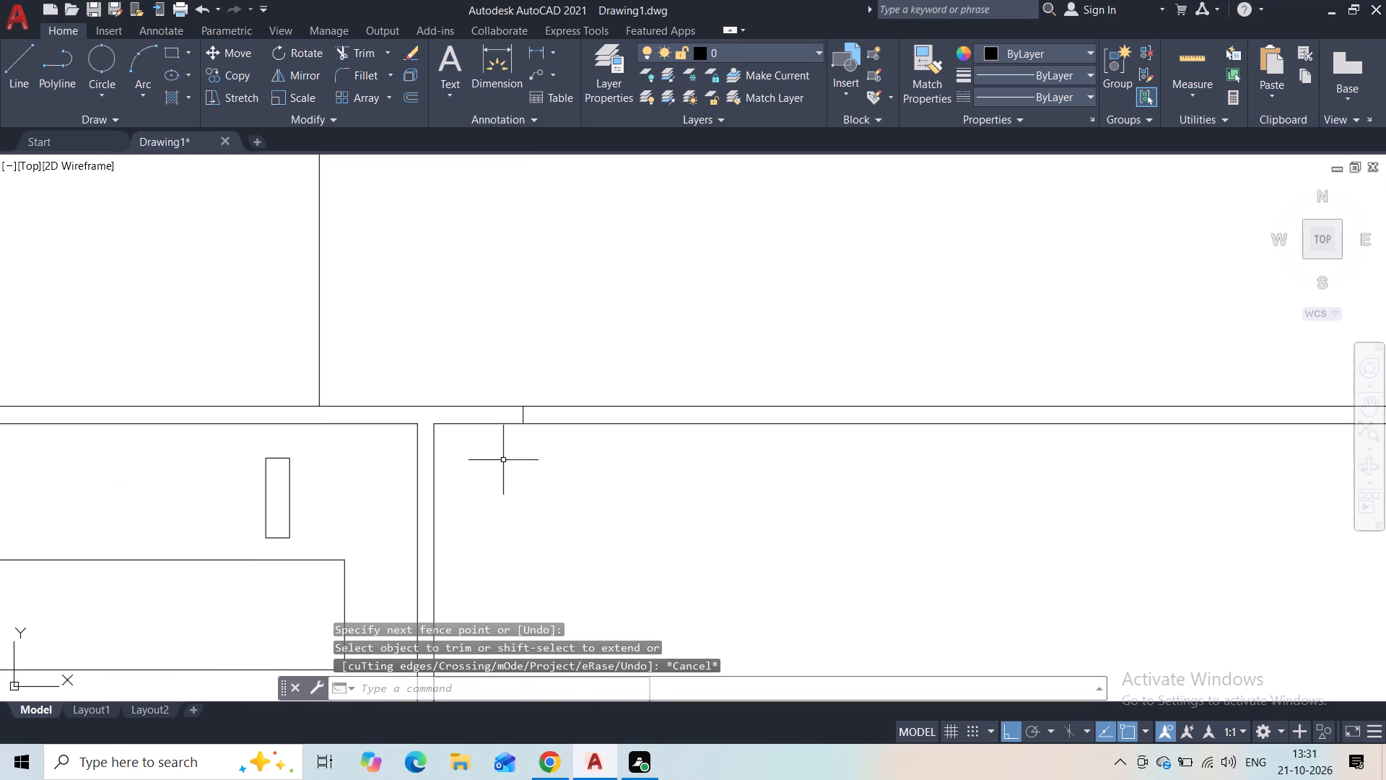
{"action": "scroll", "coordinate": [437, 336], "scroll_direction": "down", "scroll_amount": 1}
{"action": "middle_click_drag", "start_coordinate": [434, 342], "coordinate": [588, 326]}
{"action": "scroll", "coordinate": [591, 324], "scroll_direction": "down", "scroll_amount": 1}
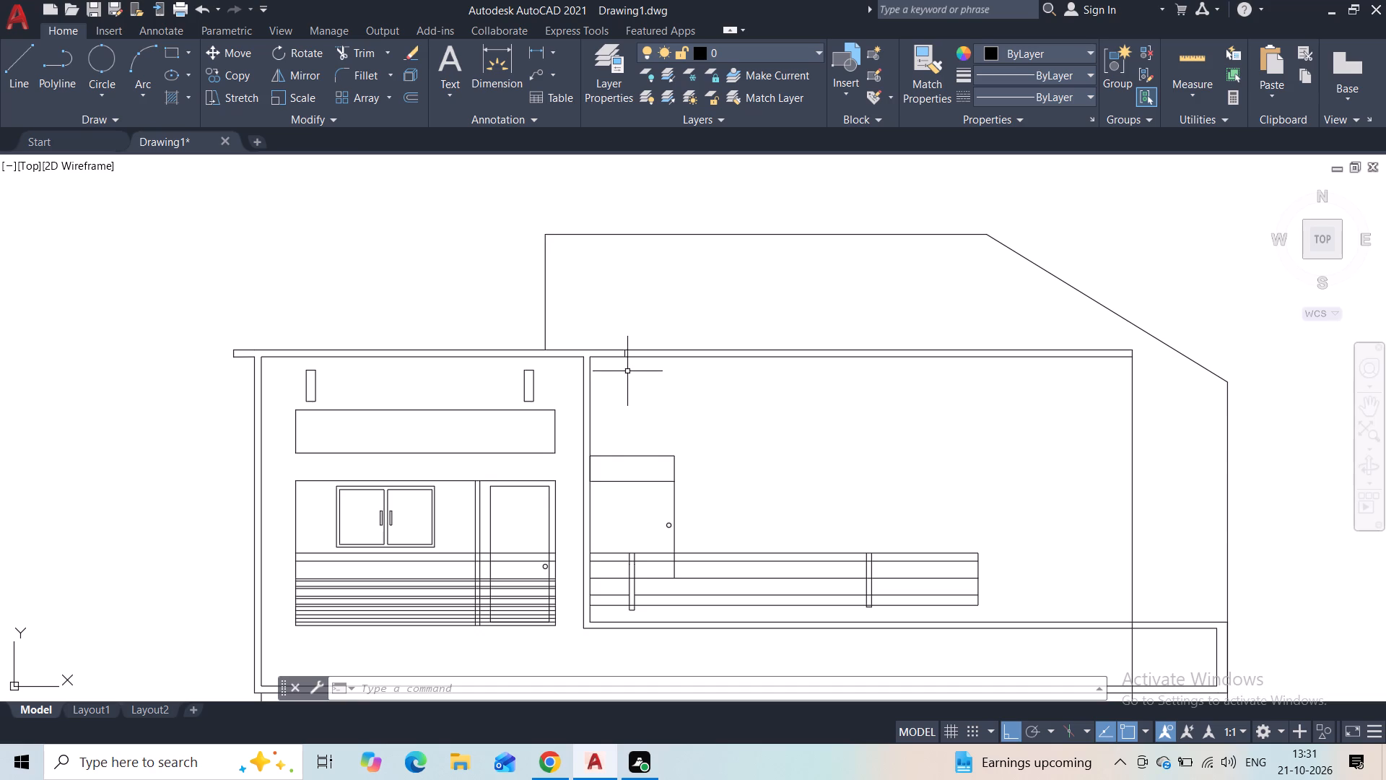
{"action": "scroll", "coordinate": [625, 370], "scroll_direction": "up", "scroll_amount": 2}
{"action": "middle_click_drag", "start_coordinate": [624, 296], "coordinate": [604, 416]}
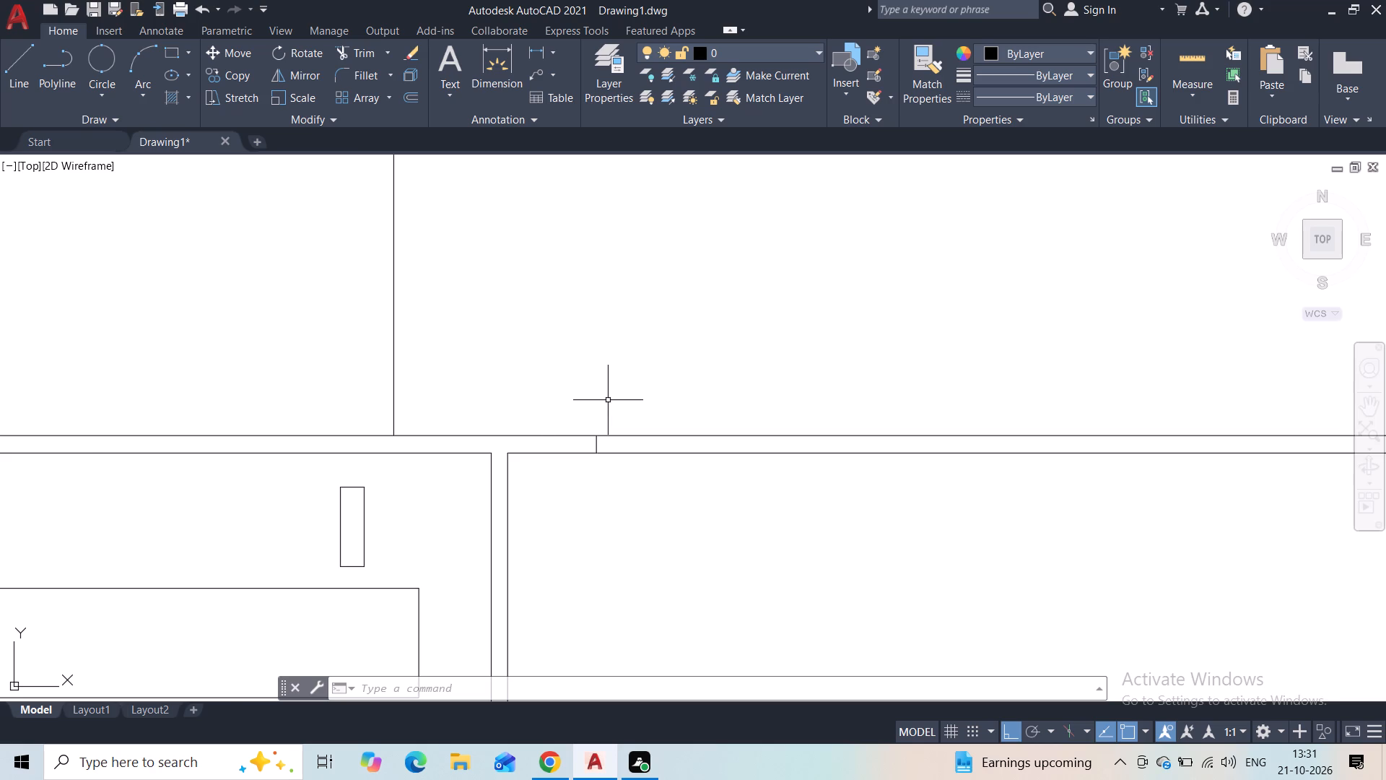
{"action": "scroll", "coordinate": [613, 394], "scroll_direction": "down", "scroll_amount": 1}
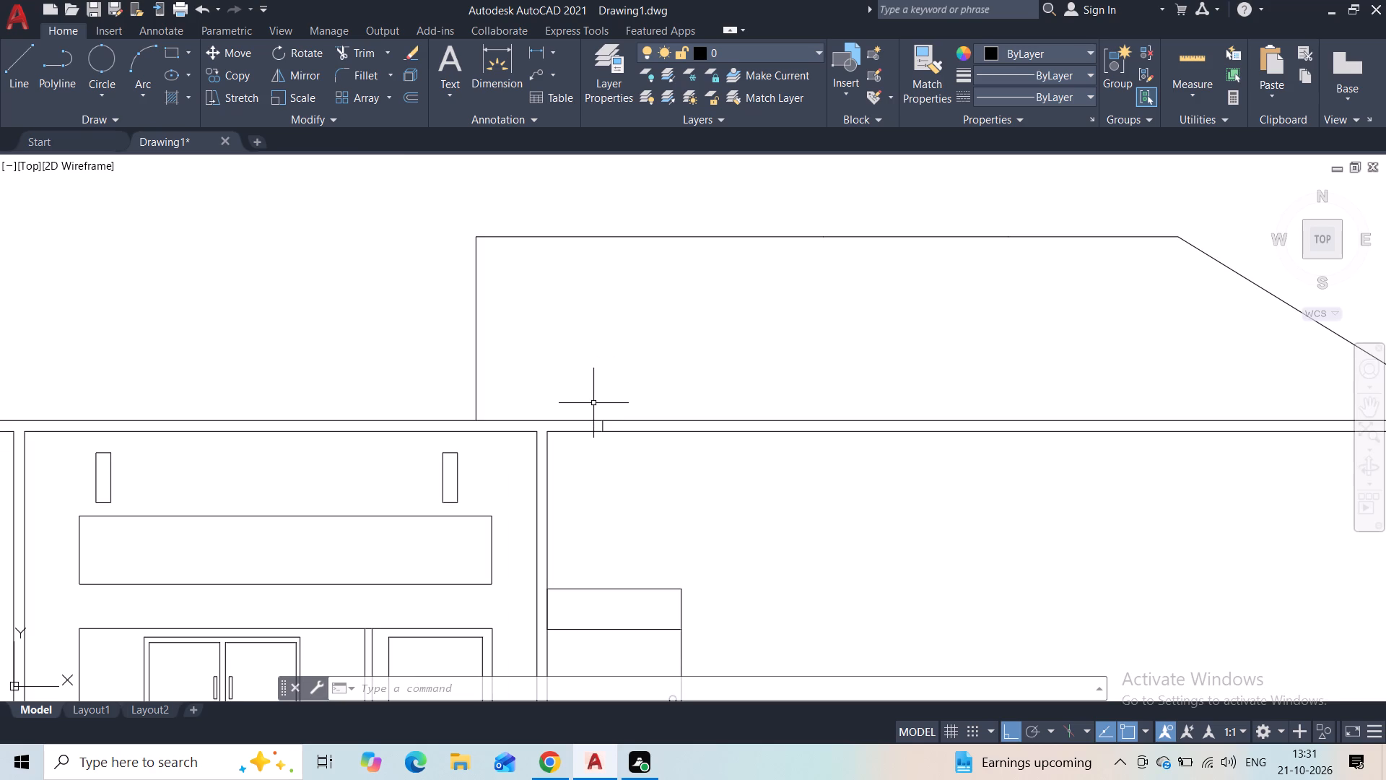
{"action": "scroll", "coordinate": [621, 497], "scroll_direction": "down", "scroll_amount": 1}
{"action": "middle_click_drag", "start_coordinate": [621, 498], "coordinate": [689, 422]}
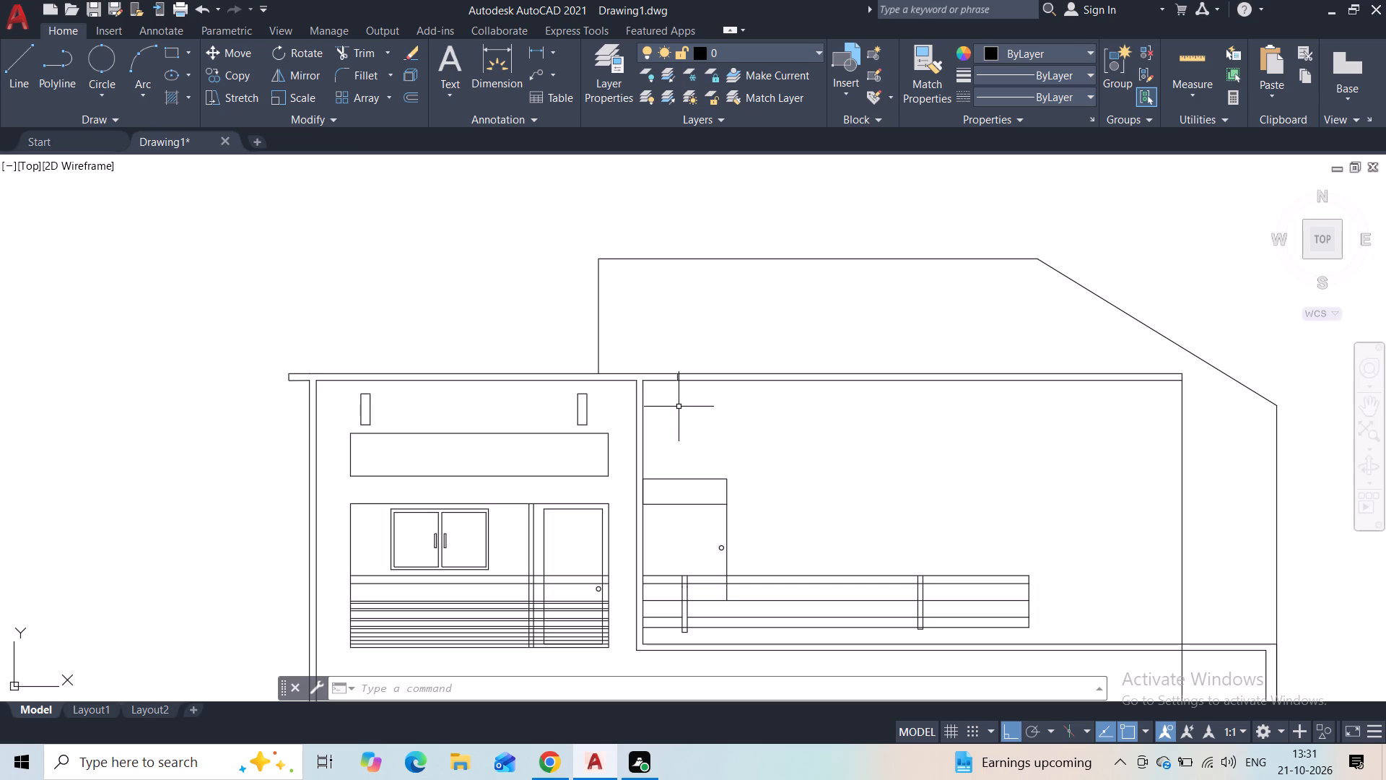
{"action": "middle_click_drag", "start_coordinate": [676, 407], "coordinate": [693, 337]}
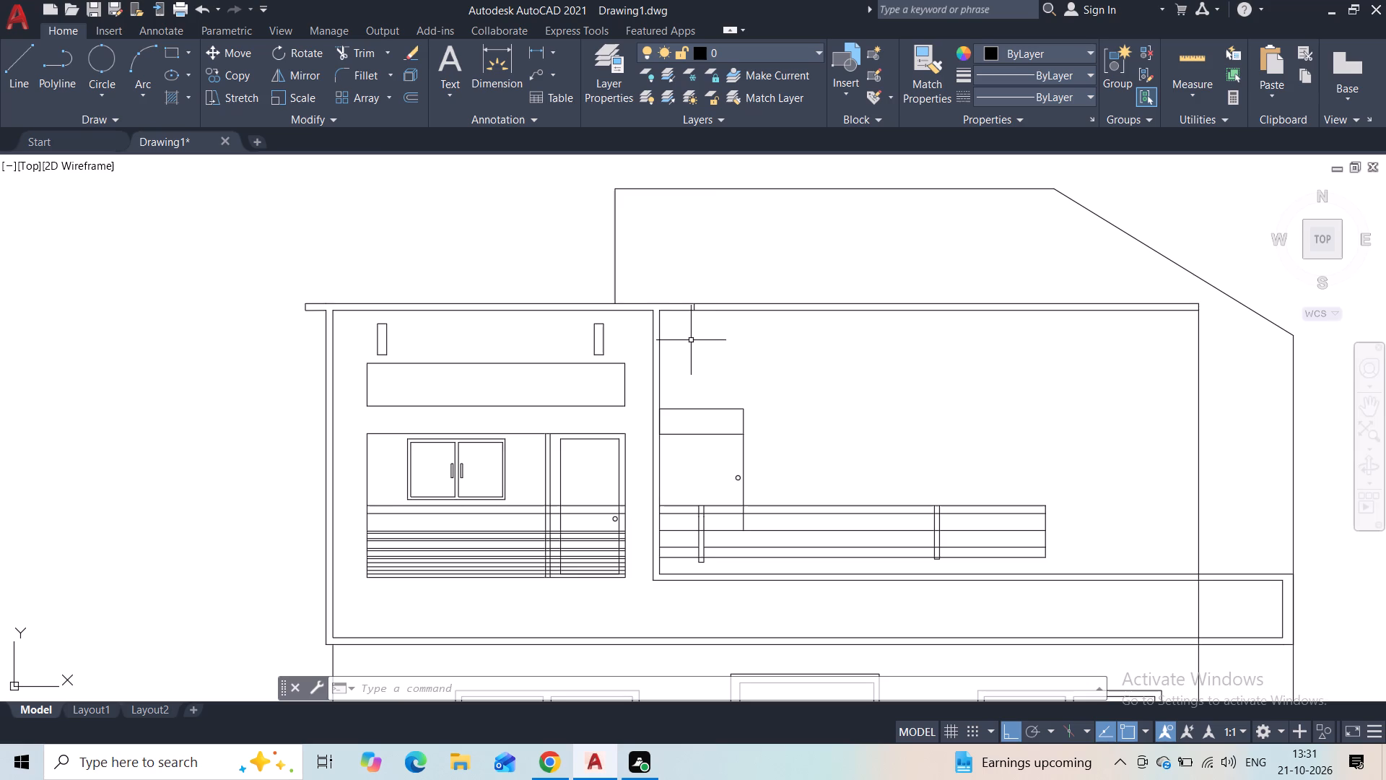
{"action": "middle_click_drag", "start_coordinate": [691, 340], "coordinate": [634, 326]}
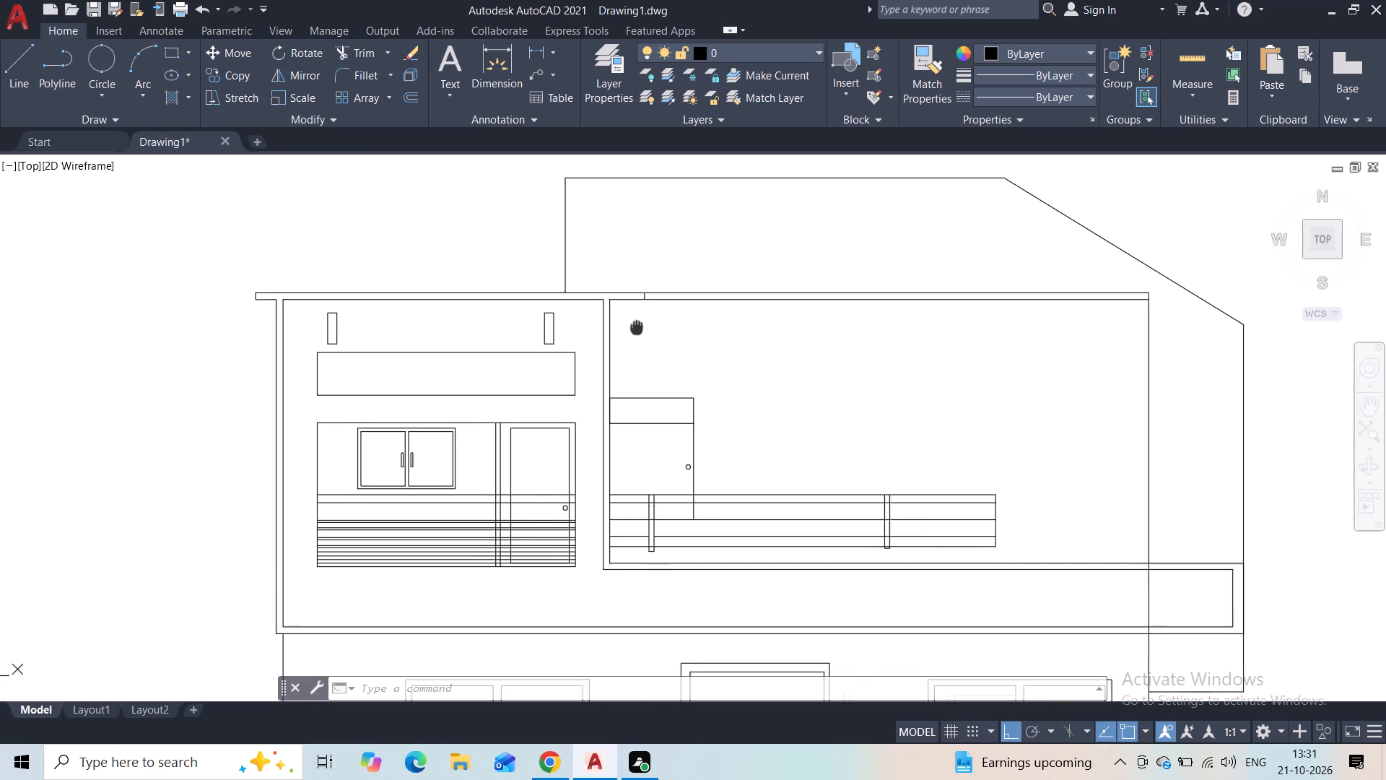
{"action": "middle_click_drag", "start_coordinate": [634, 326], "coordinate": [611, 321]}
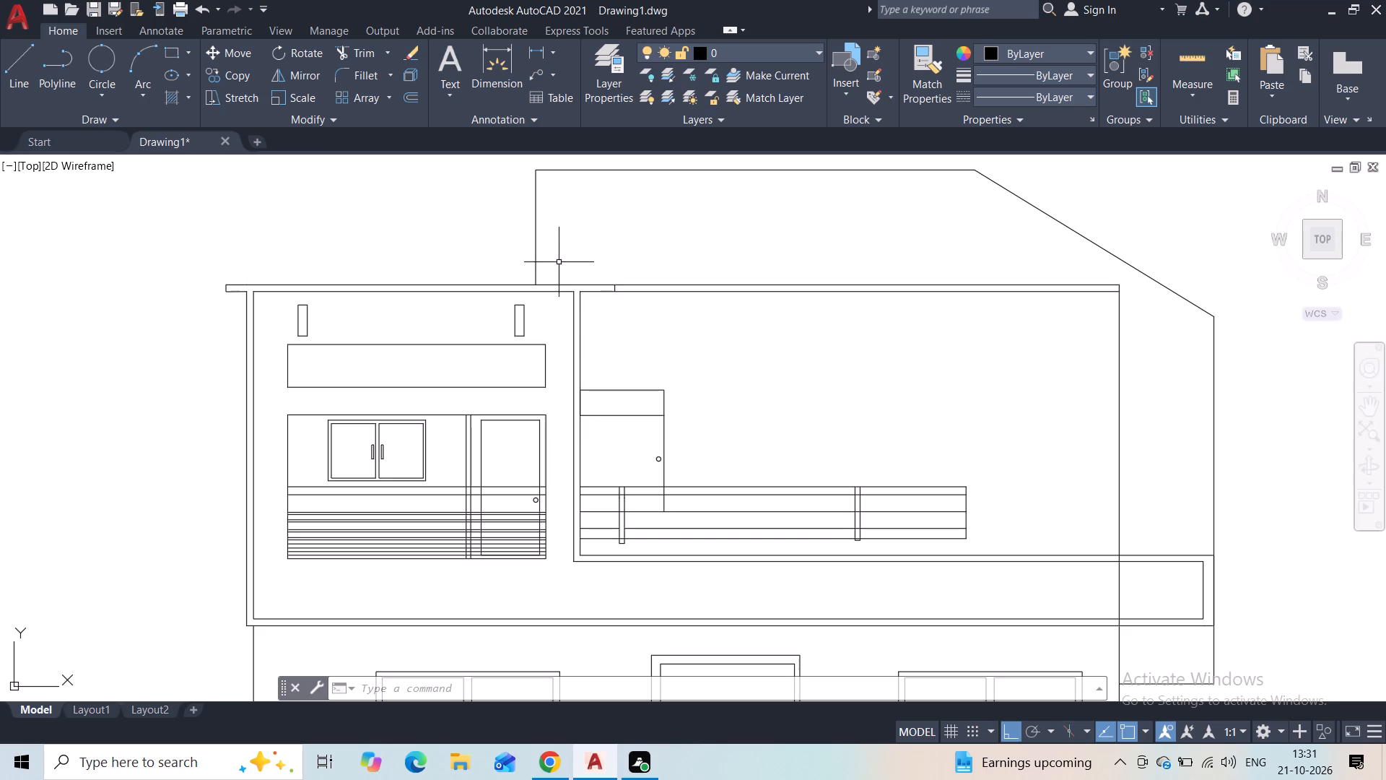
{"action": "middle_click_drag", "start_coordinate": [350, 240], "coordinate": [318, 241]}
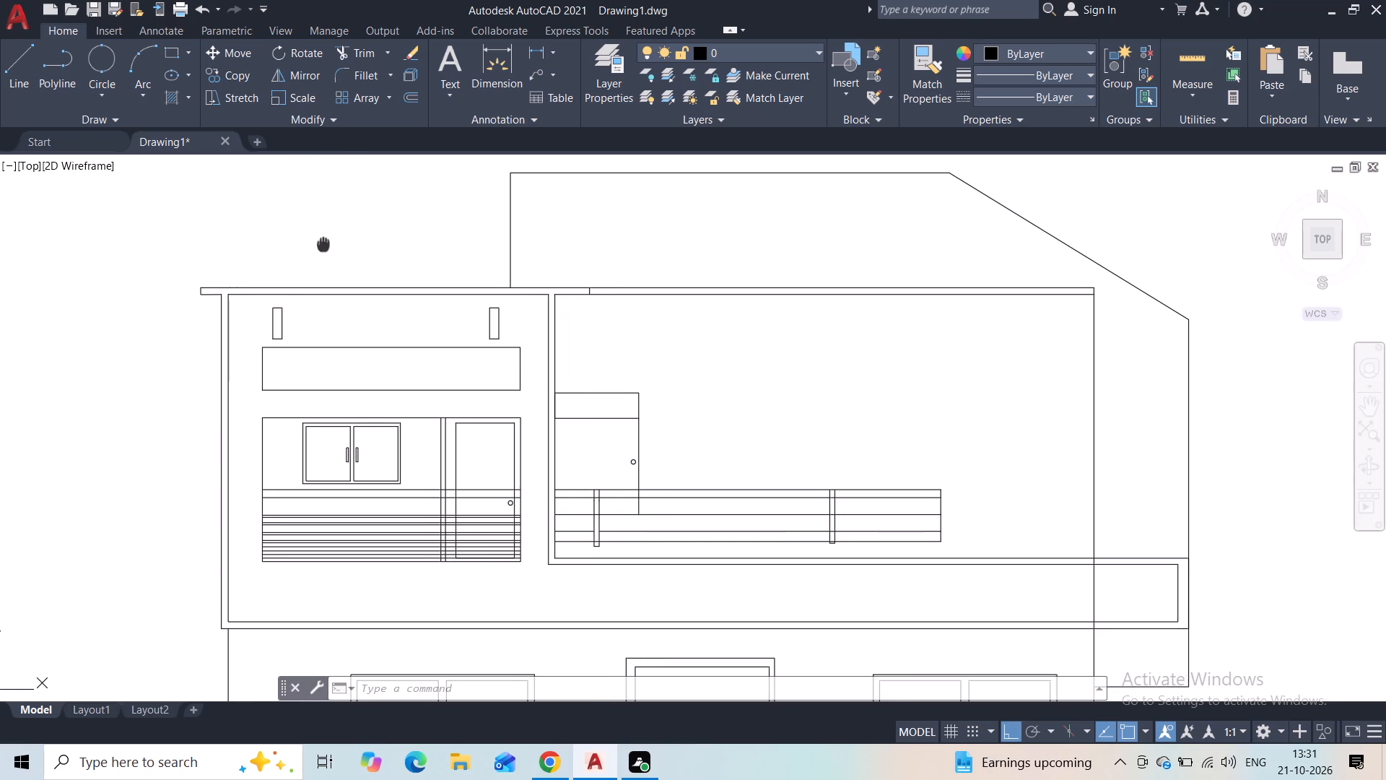
{"action": "middle_click_drag", "start_coordinate": [318, 241], "coordinate": [317, 240]}
{"action": "scroll", "coordinate": [316, 239], "scroll_direction": "down", "scroll_amount": 1}
{"action": "middle_click_drag", "start_coordinate": [326, 230], "coordinate": [308, 272]}
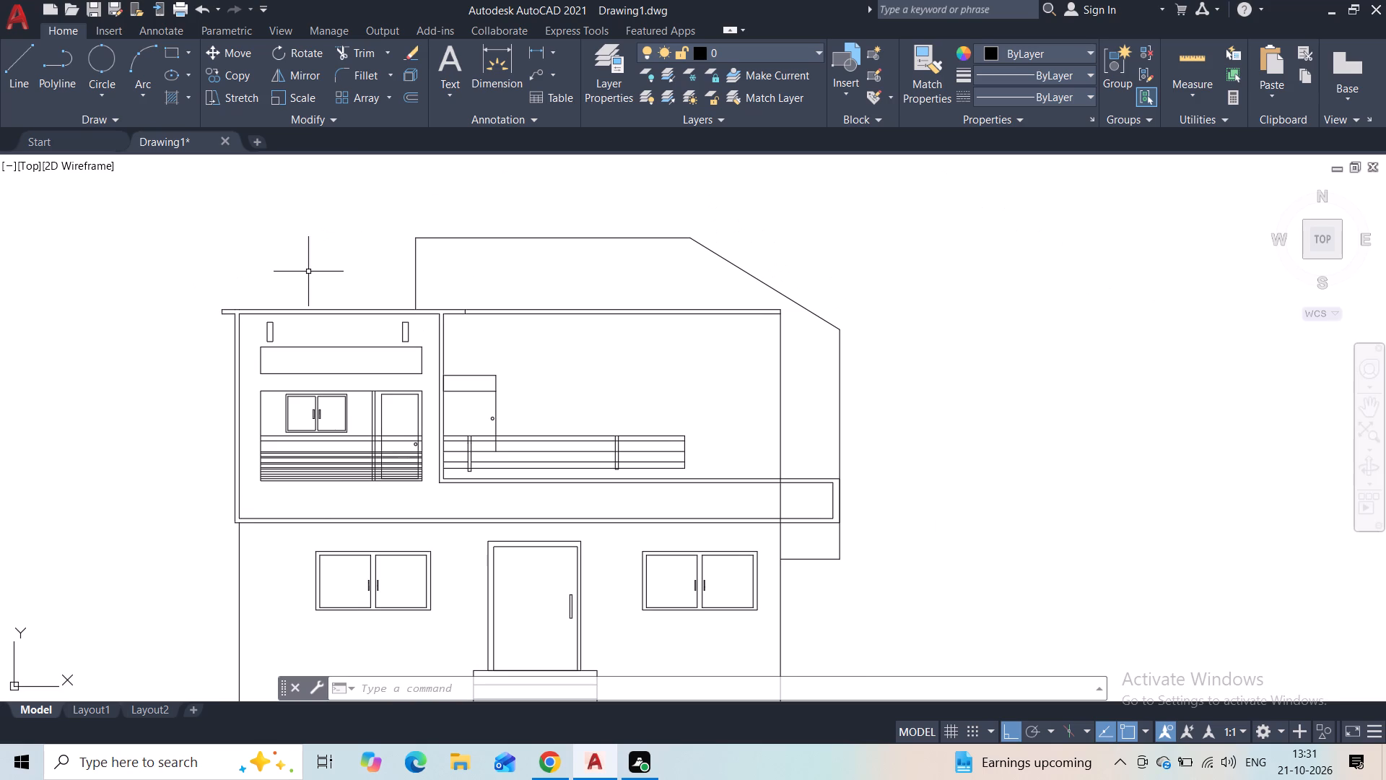
{"action": "middle_click_drag", "start_coordinate": [369, 337], "coordinate": [365, 353]}
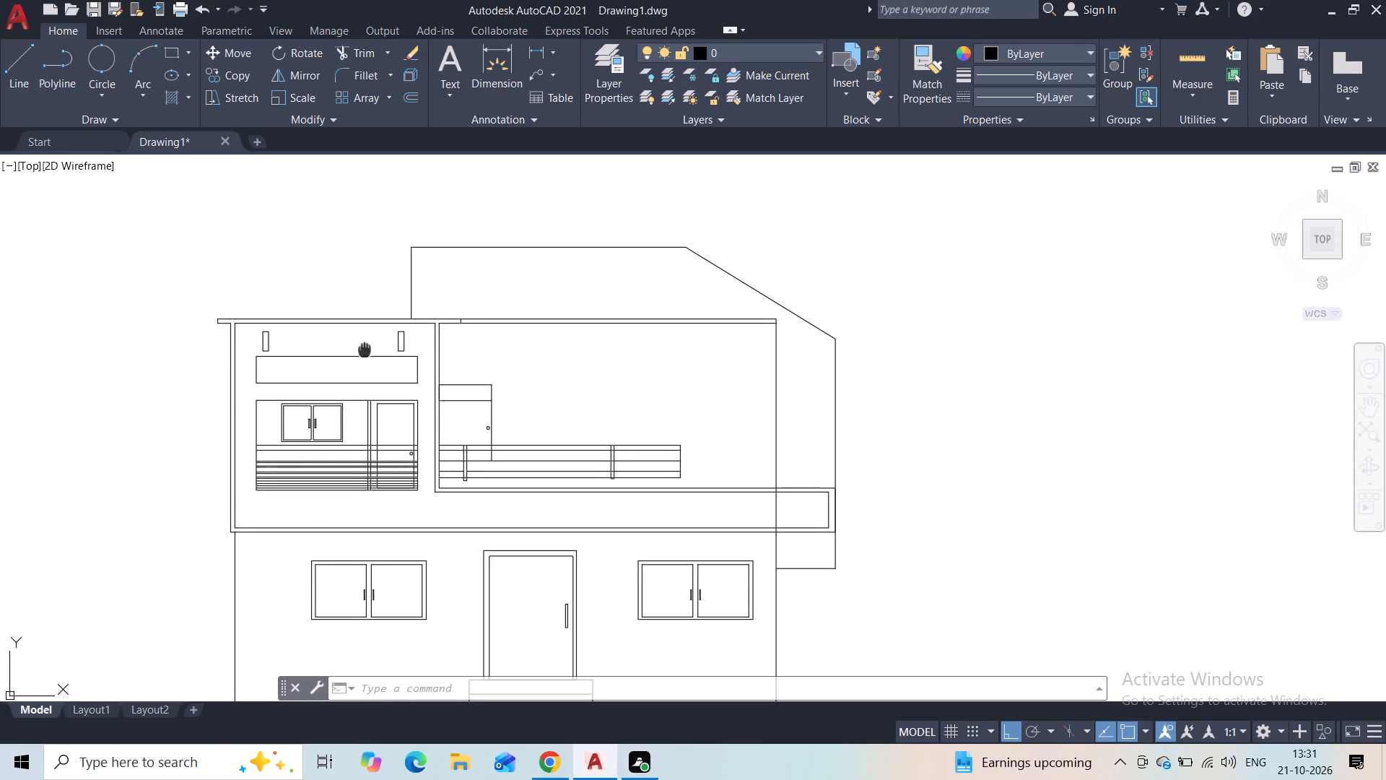
{"action": "middle_click_drag", "start_coordinate": [365, 353], "coordinate": [365, 359]}
{"action": "scroll", "coordinate": [383, 297], "scroll_direction": "down", "scroll_amount": 1}
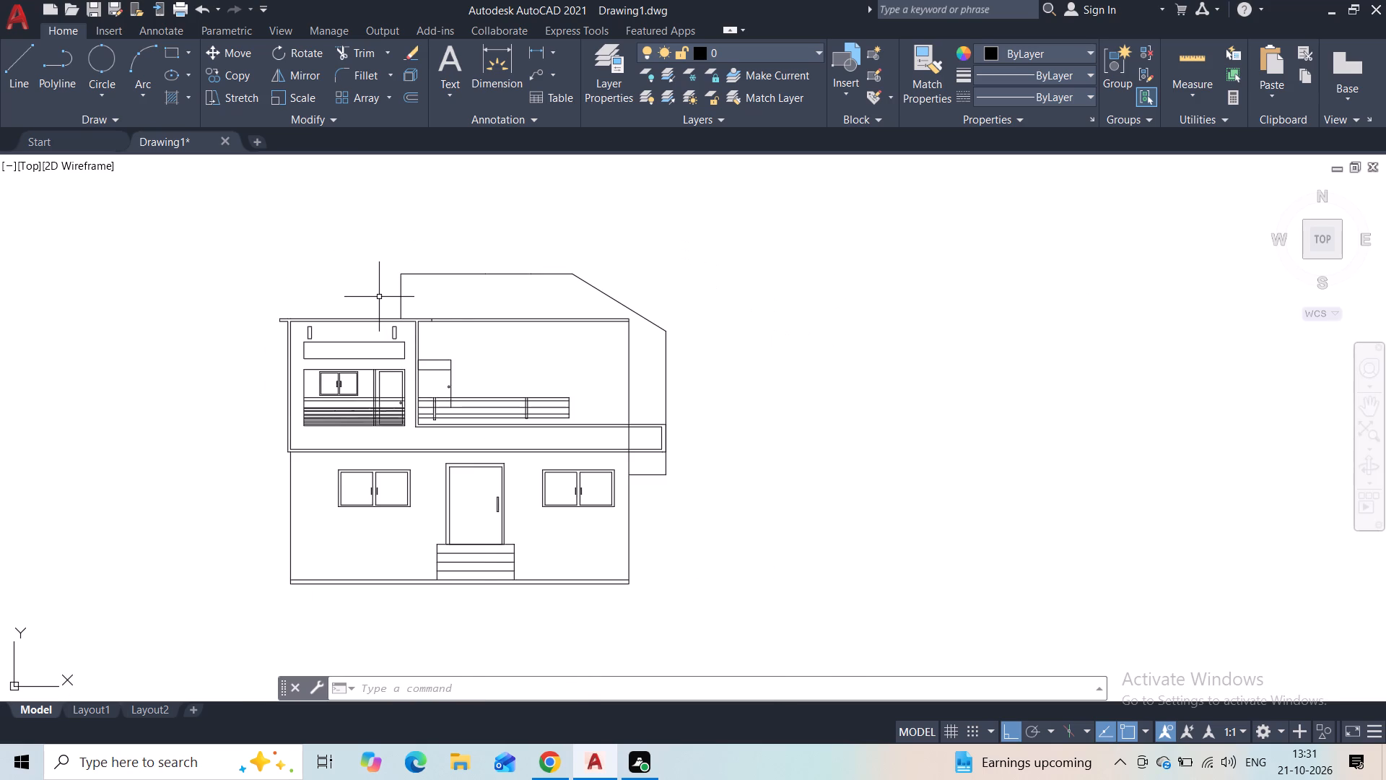
{"action": "scroll", "coordinate": [379, 297], "scroll_direction": "up", "scroll_amount": 1}
{"action": "middle_click_drag", "start_coordinate": [379, 297], "coordinate": [341, 244]}
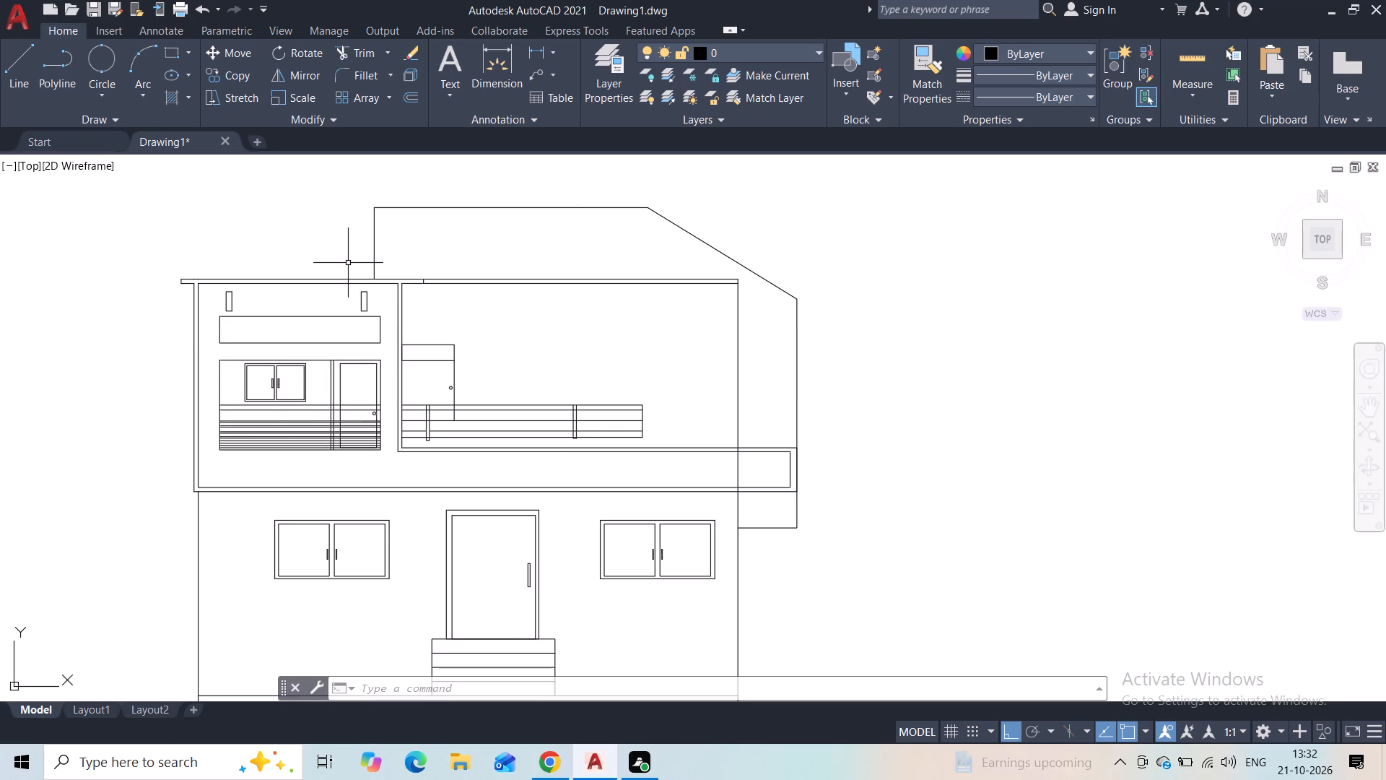
{"action": "scroll", "coordinate": [352, 263], "scroll_direction": "down", "scroll_amount": 1}
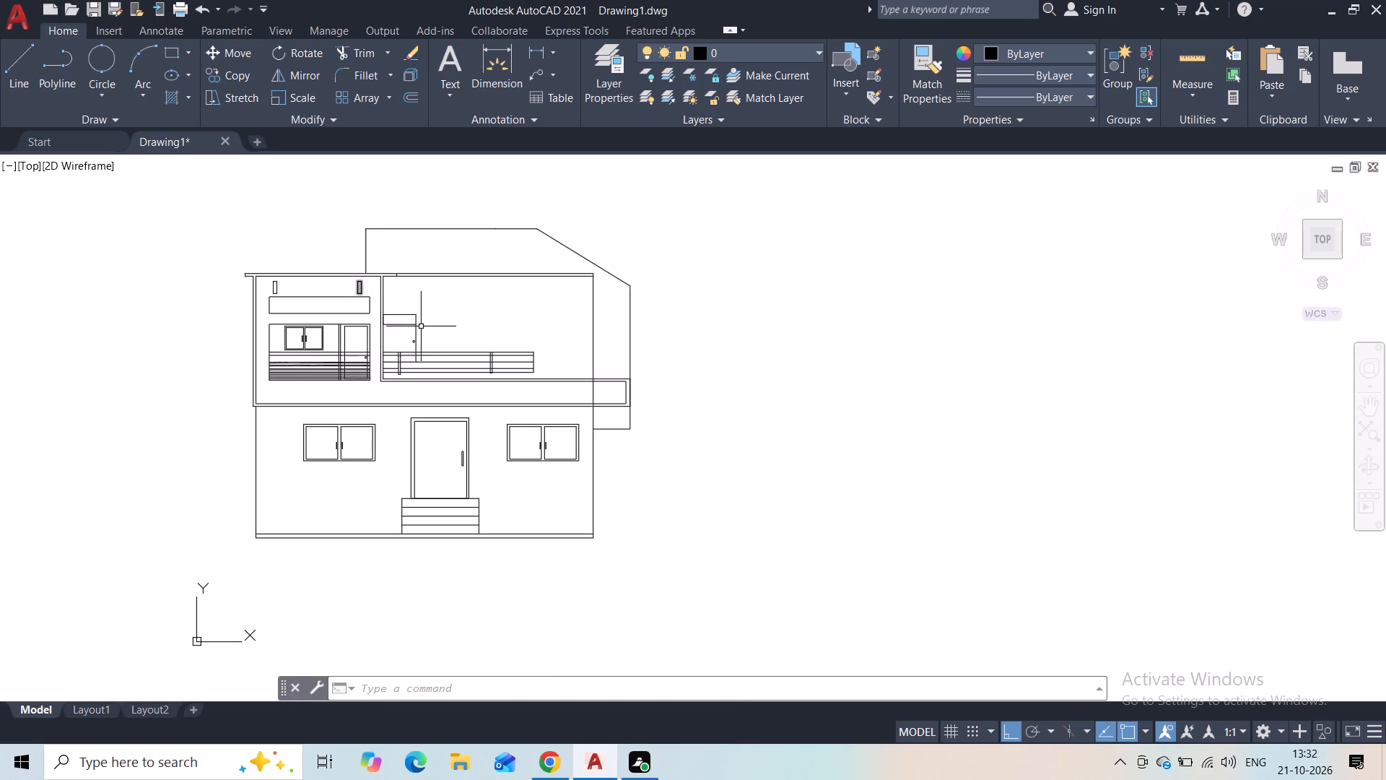
{"action": "scroll", "coordinate": [433, 315], "scroll_direction": "up", "scroll_amount": 1}
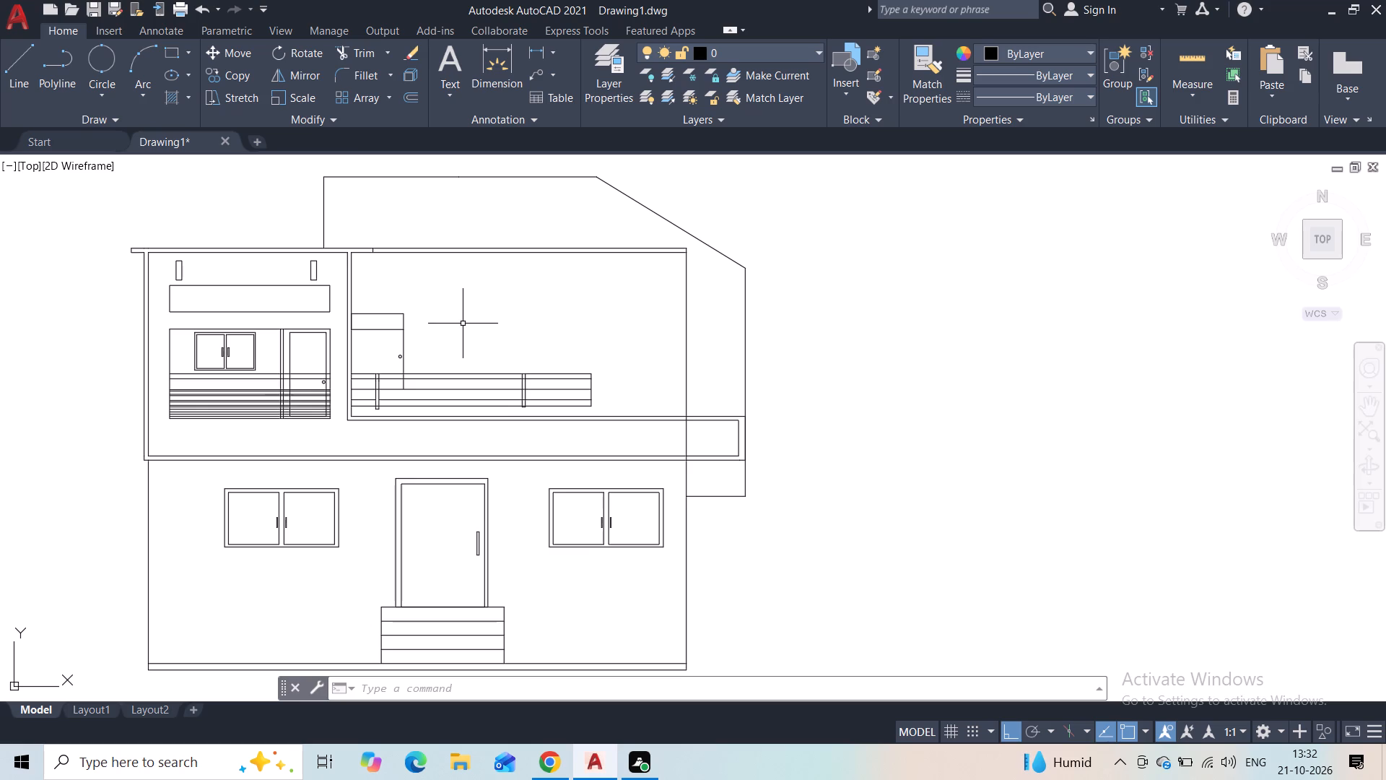
{"action": "scroll", "coordinate": [471, 324], "scroll_direction": "down", "scroll_amount": 1}
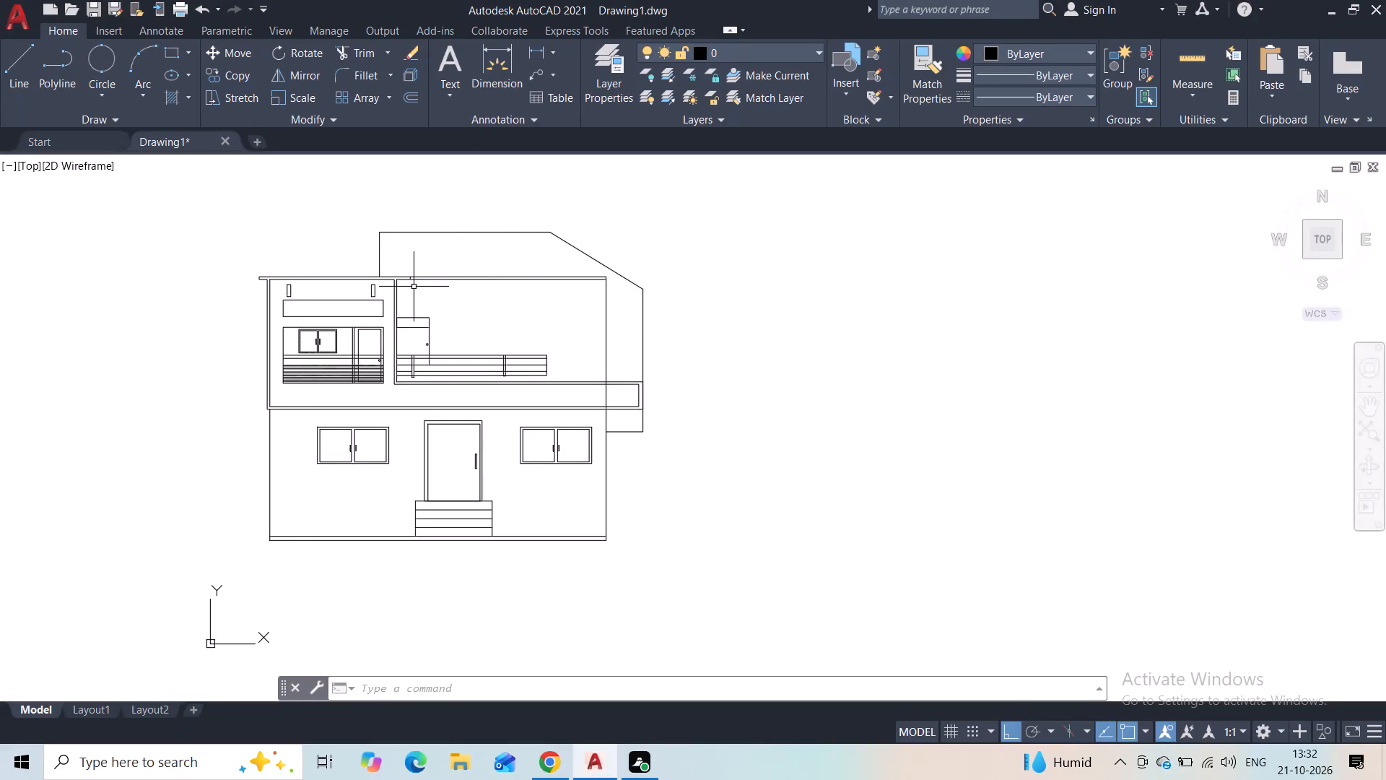
{"action": "scroll", "coordinate": [410, 281], "scroll_direction": "up", "scroll_amount": 3}
{"action": "scroll", "coordinate": [408, 268], "scroll_direction": "down", "scroll_amount": 3}
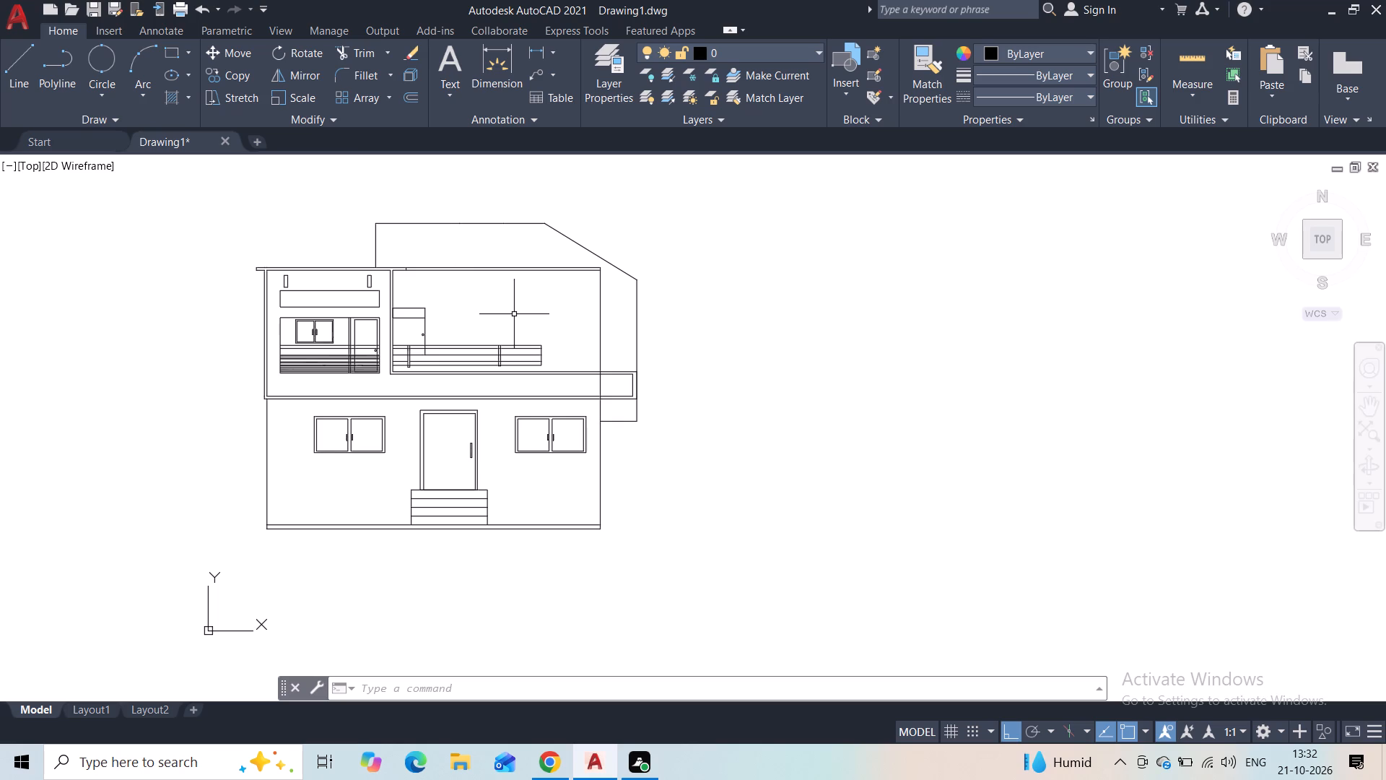
{"action": "middle_click_drag", "start_coordinate": [509, 305], "coordinate": [499, 357]}
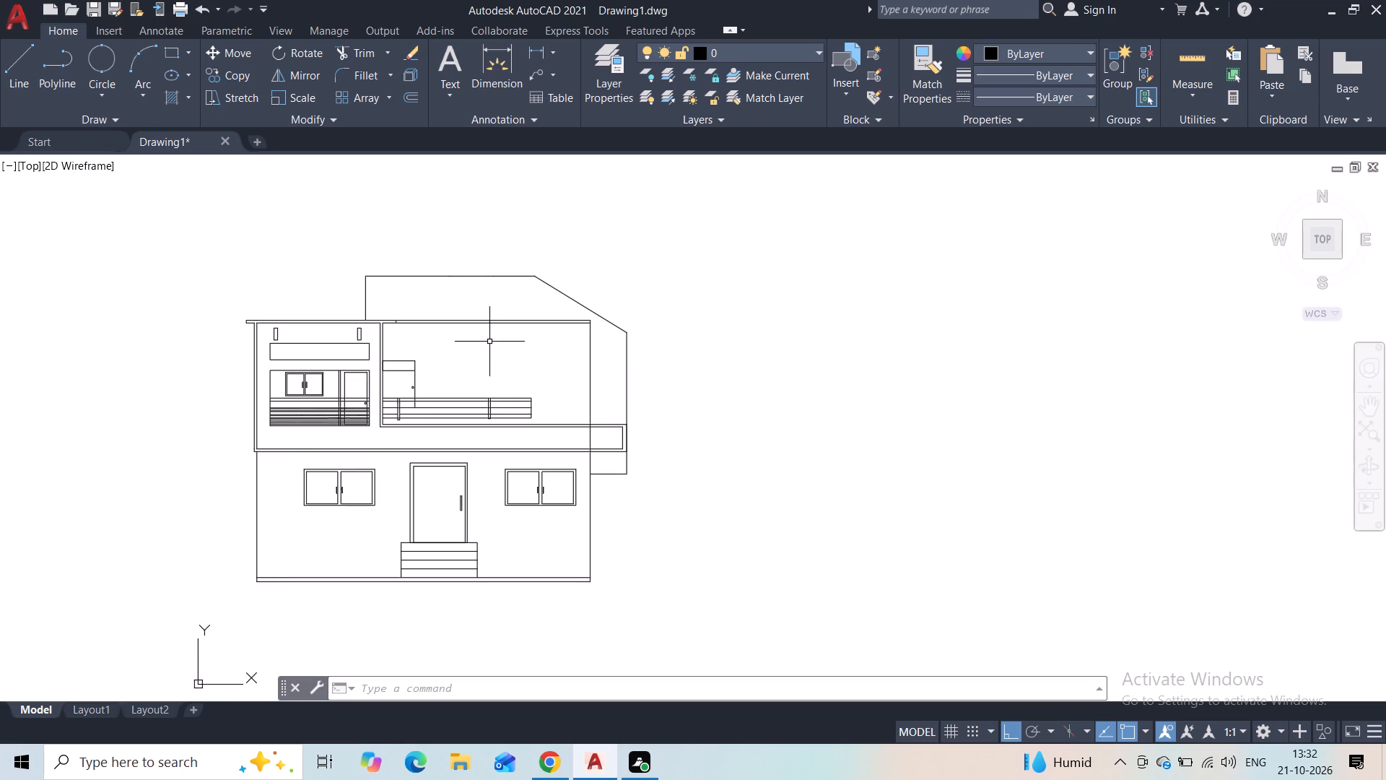
{"action": "middle_click_drag", "start_coordinate": [315, 292], "coordinate": [313, 279]}
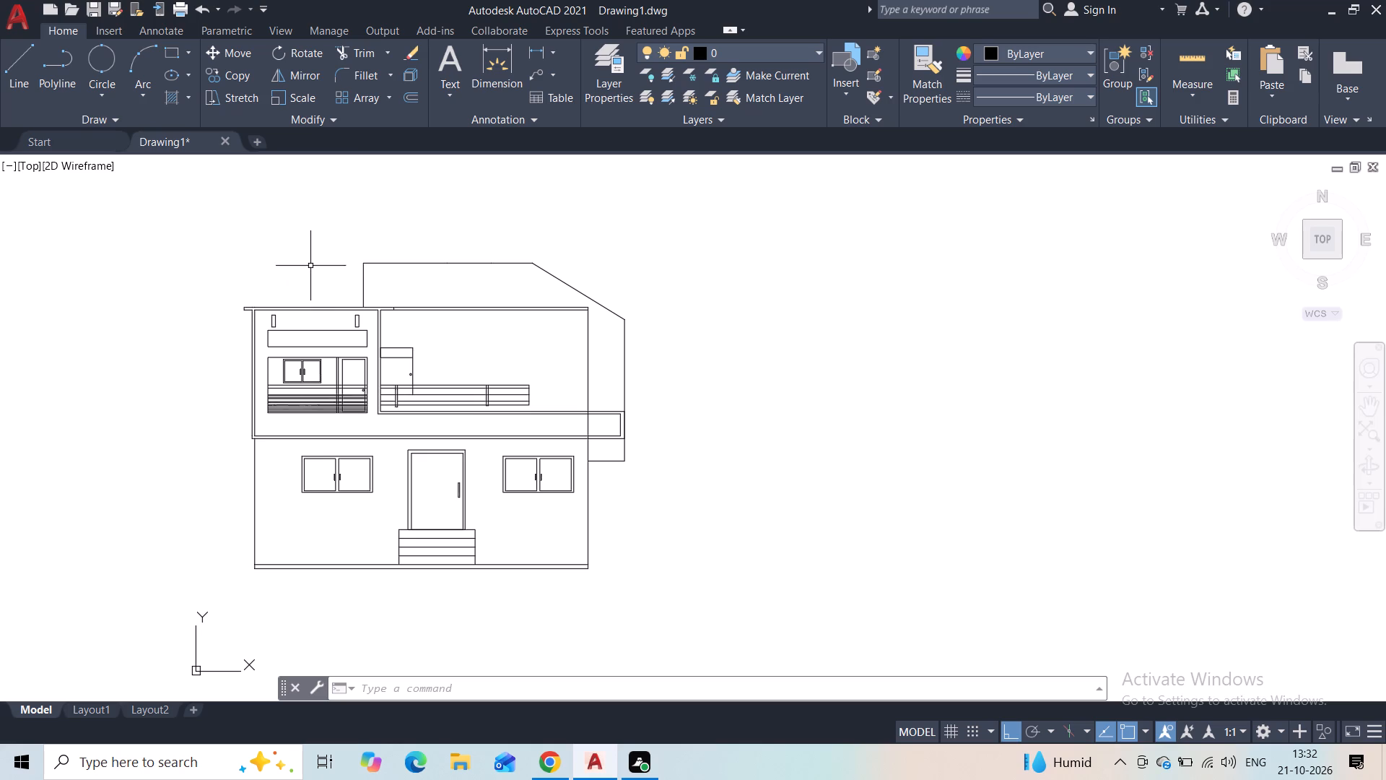
{"action": "middle_click_drag", "start_coordinate": [314, 272], "coordinate": [304, 282]}
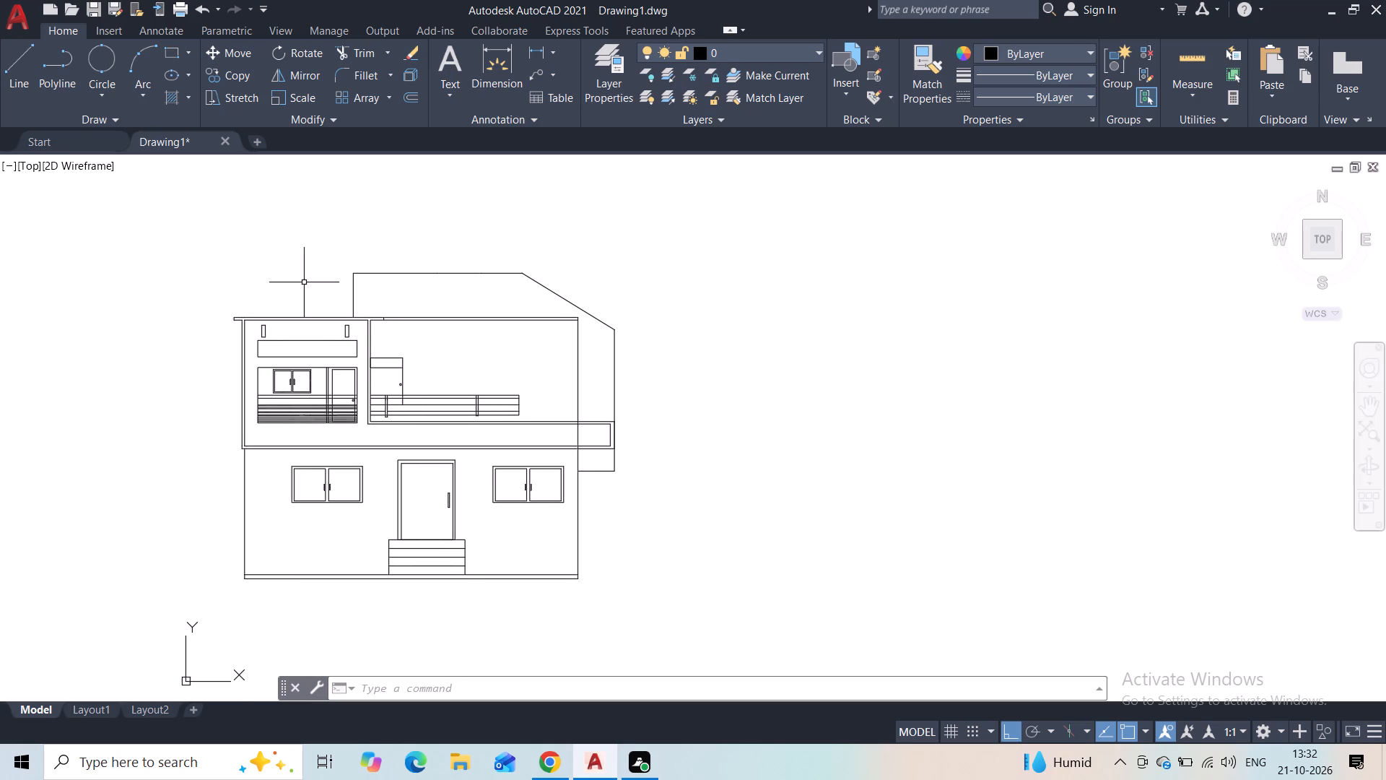
{"action": "scroll", "coordinate": [304, 282], "scroll_direction": "up", "scroll_amount": 1}
{"action": "scroll", "coordinate": [304, 283], "scroll_direction": "down", "scroll_amount": 1}
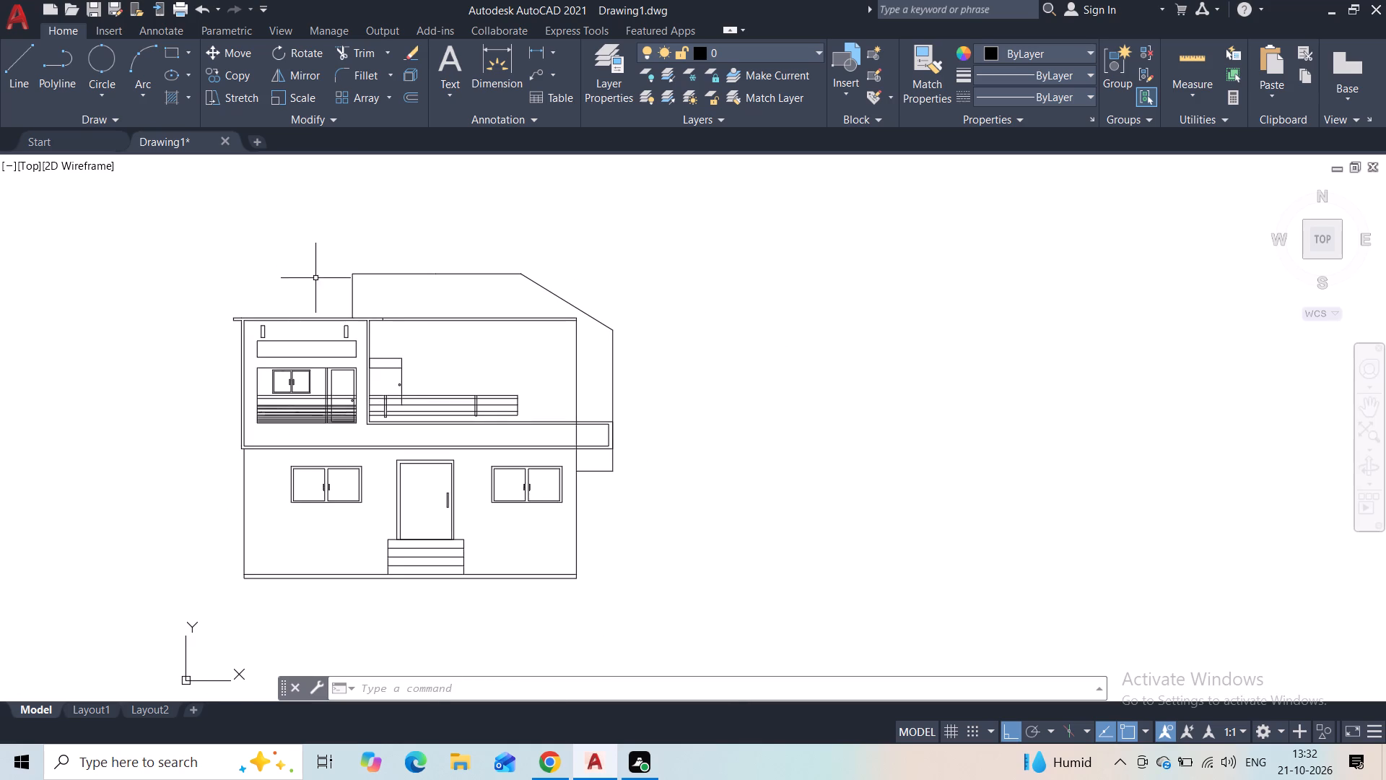
{"action": "middle_click_drag", "start_coordinate": [317, 287], "coordinate": [312, 277]}
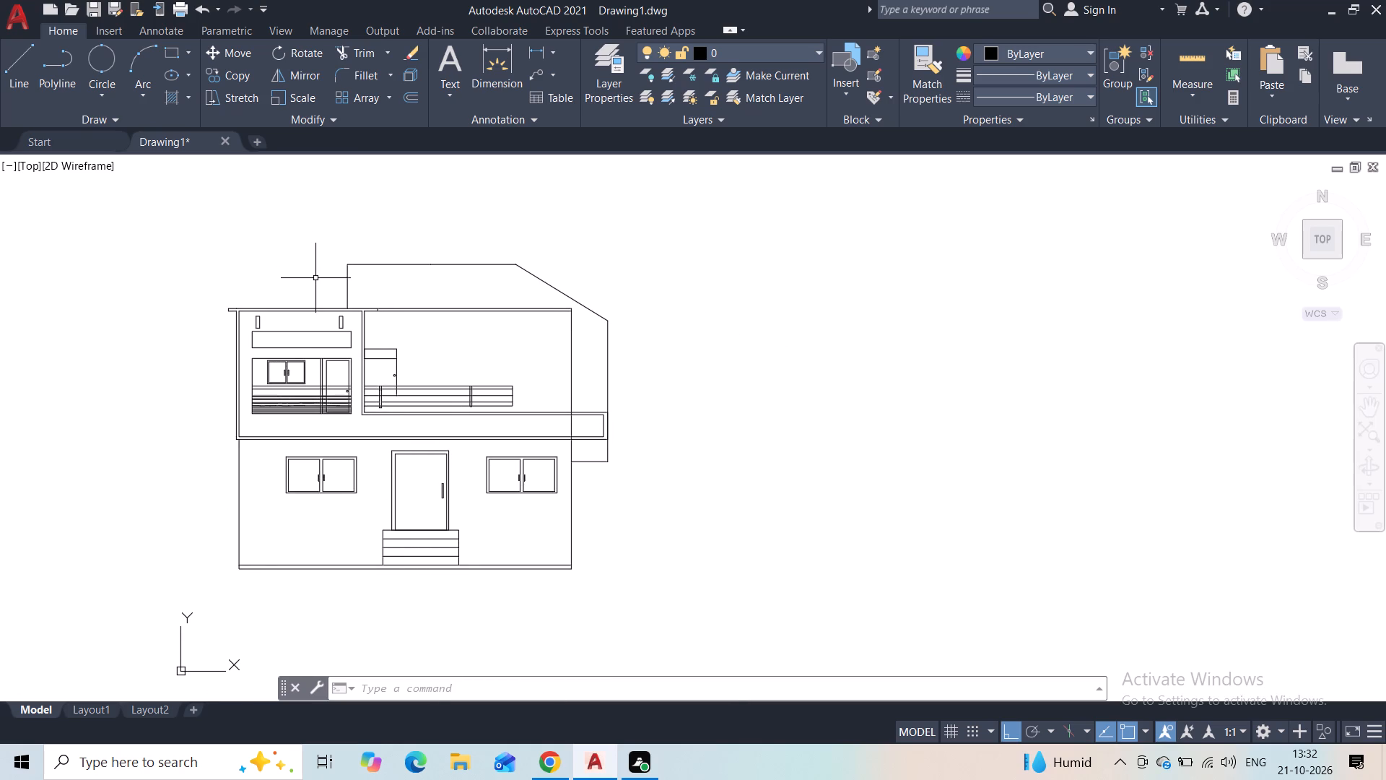
{"action": "scroll", "coordinate": [315, 278], "scroll_direction": "up", "scroll_amount": 1}
{"action": "scroll", "coordinate": [315, 277], "scroll_direction": "down", "scroll_amount": 1}
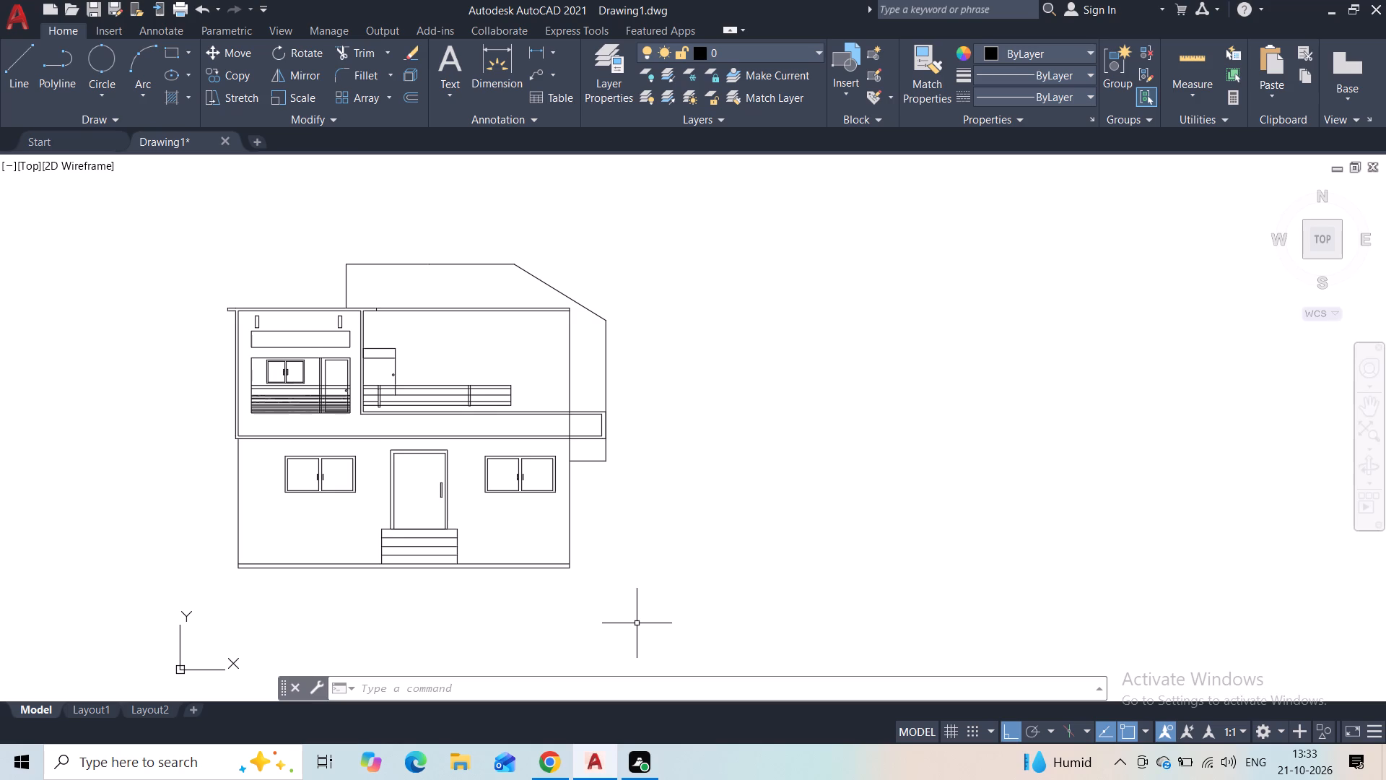
{"action": "middle_click_drag", "start_coordinate": [503, 340], "coordinate": [503, 347]}
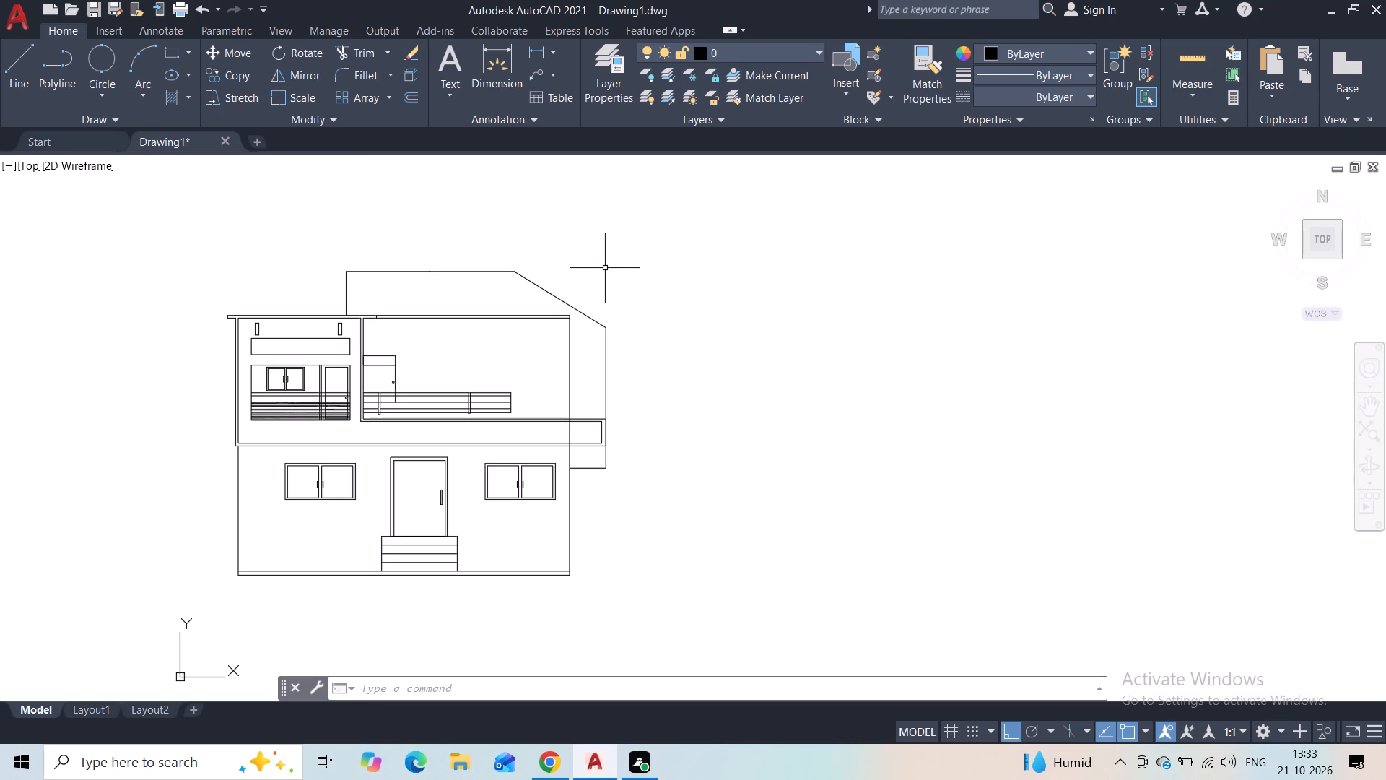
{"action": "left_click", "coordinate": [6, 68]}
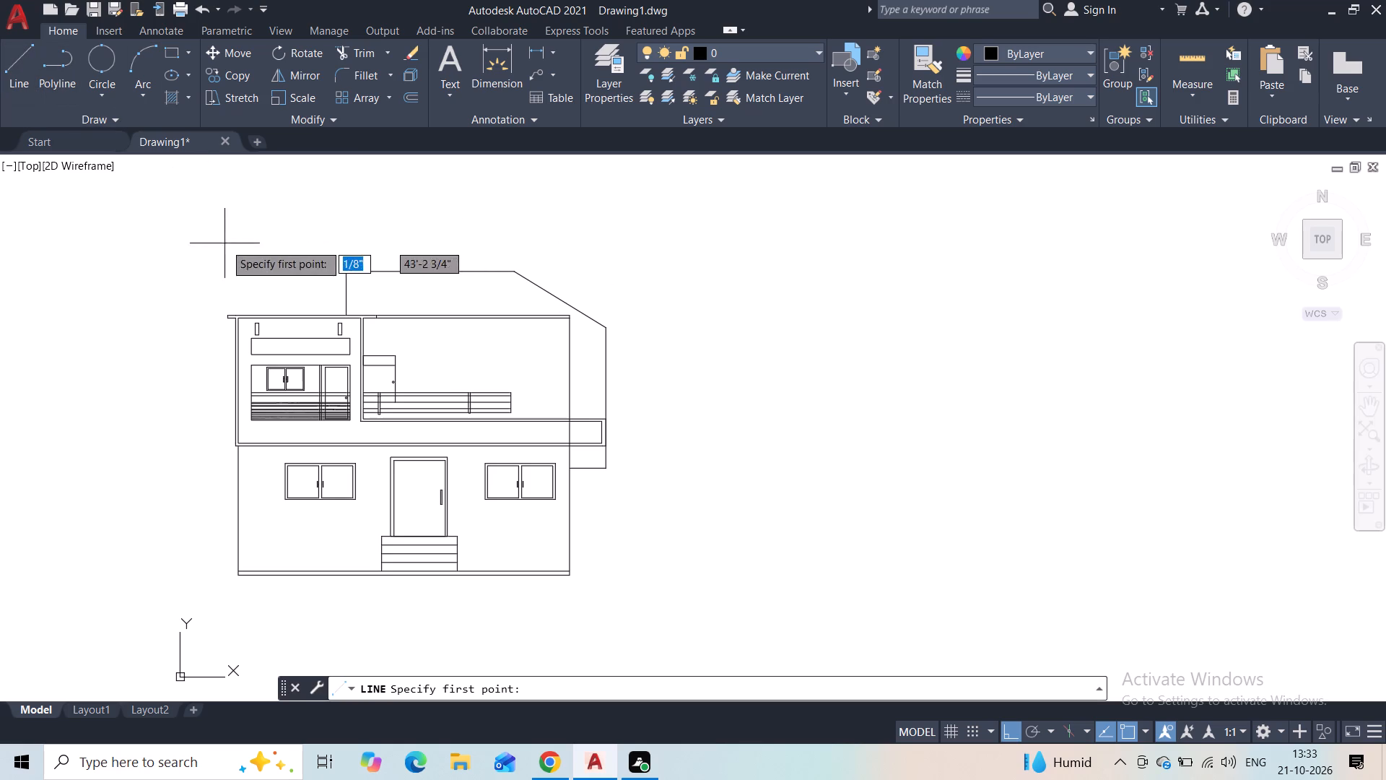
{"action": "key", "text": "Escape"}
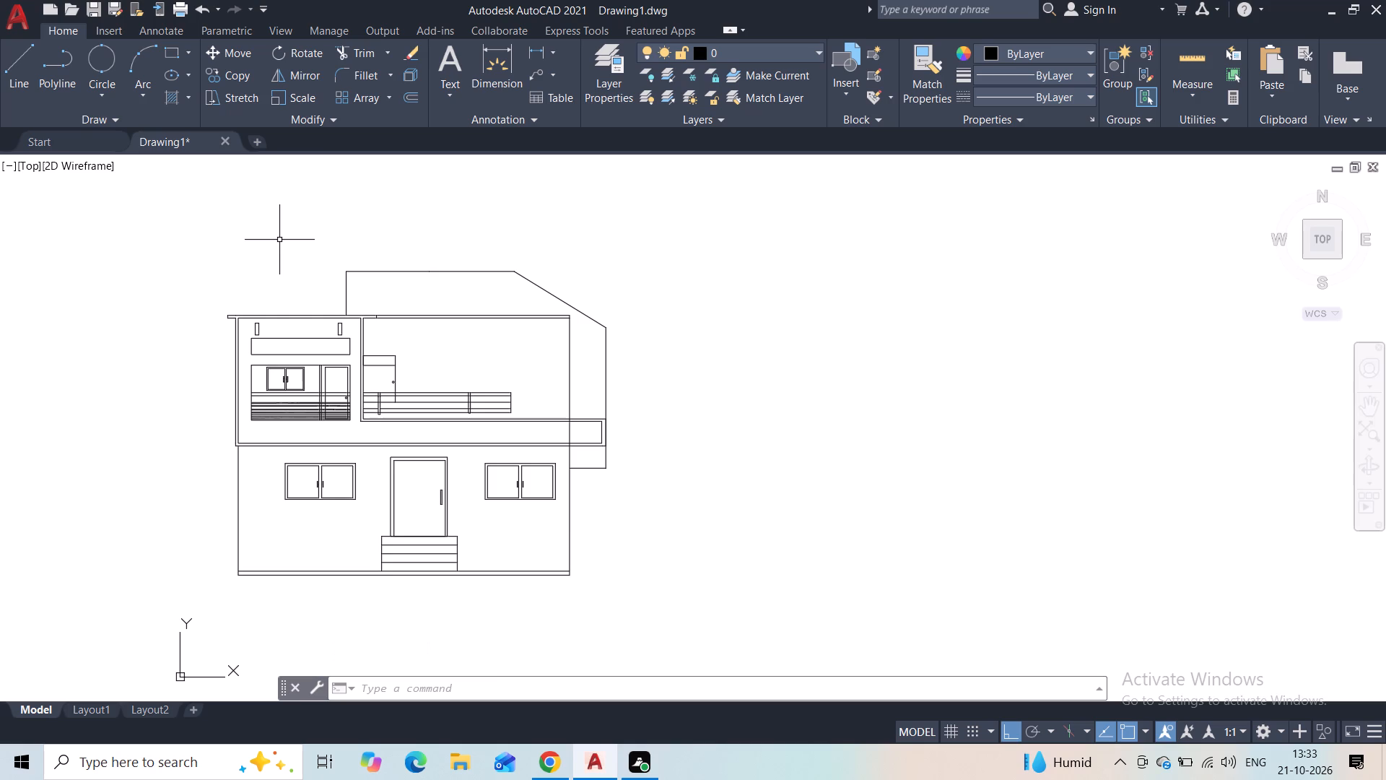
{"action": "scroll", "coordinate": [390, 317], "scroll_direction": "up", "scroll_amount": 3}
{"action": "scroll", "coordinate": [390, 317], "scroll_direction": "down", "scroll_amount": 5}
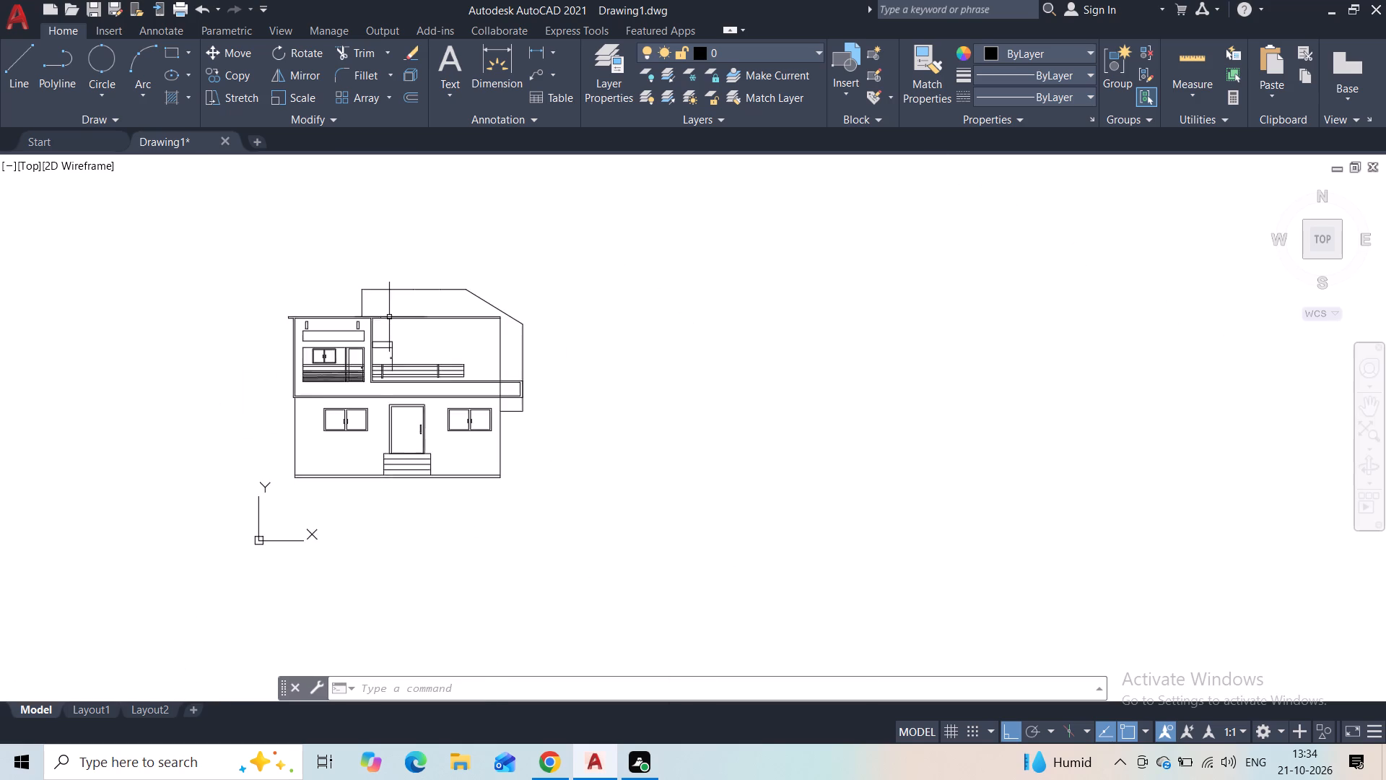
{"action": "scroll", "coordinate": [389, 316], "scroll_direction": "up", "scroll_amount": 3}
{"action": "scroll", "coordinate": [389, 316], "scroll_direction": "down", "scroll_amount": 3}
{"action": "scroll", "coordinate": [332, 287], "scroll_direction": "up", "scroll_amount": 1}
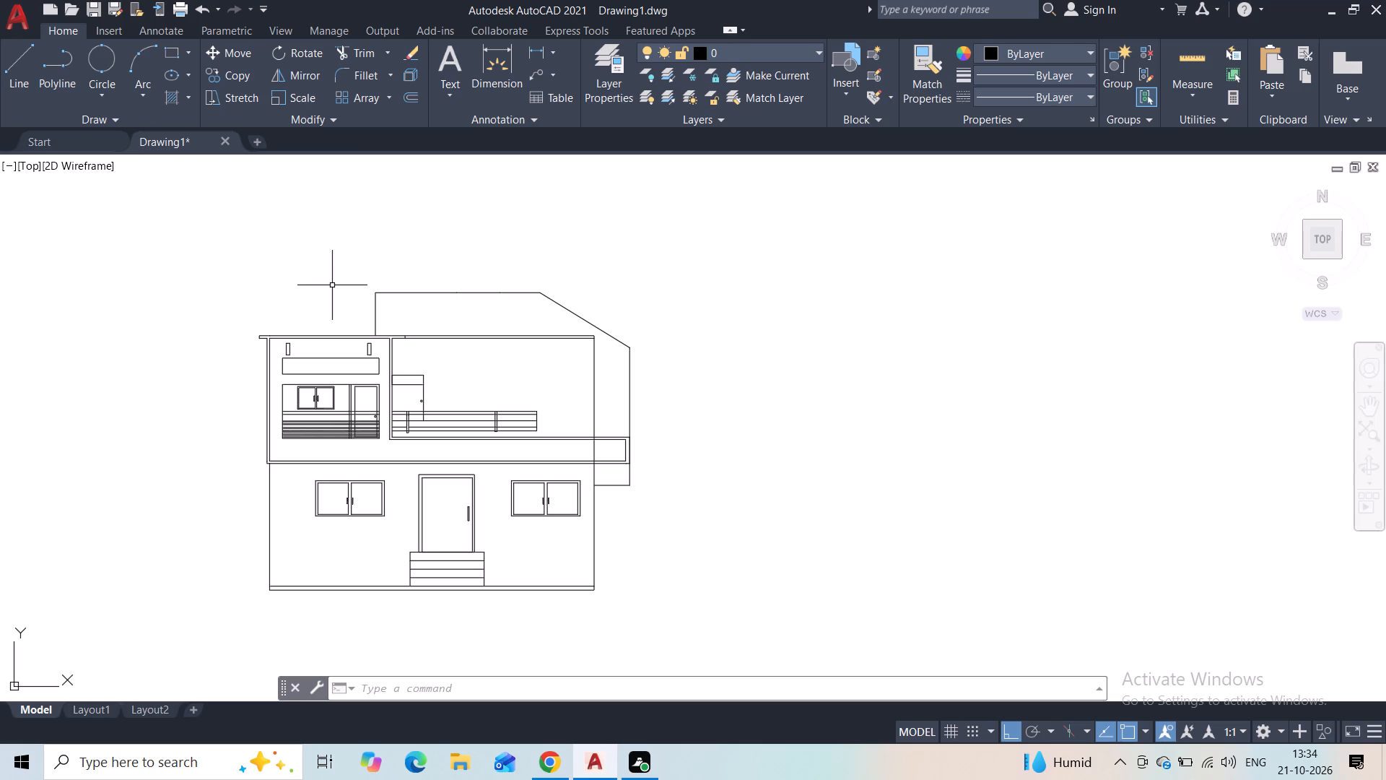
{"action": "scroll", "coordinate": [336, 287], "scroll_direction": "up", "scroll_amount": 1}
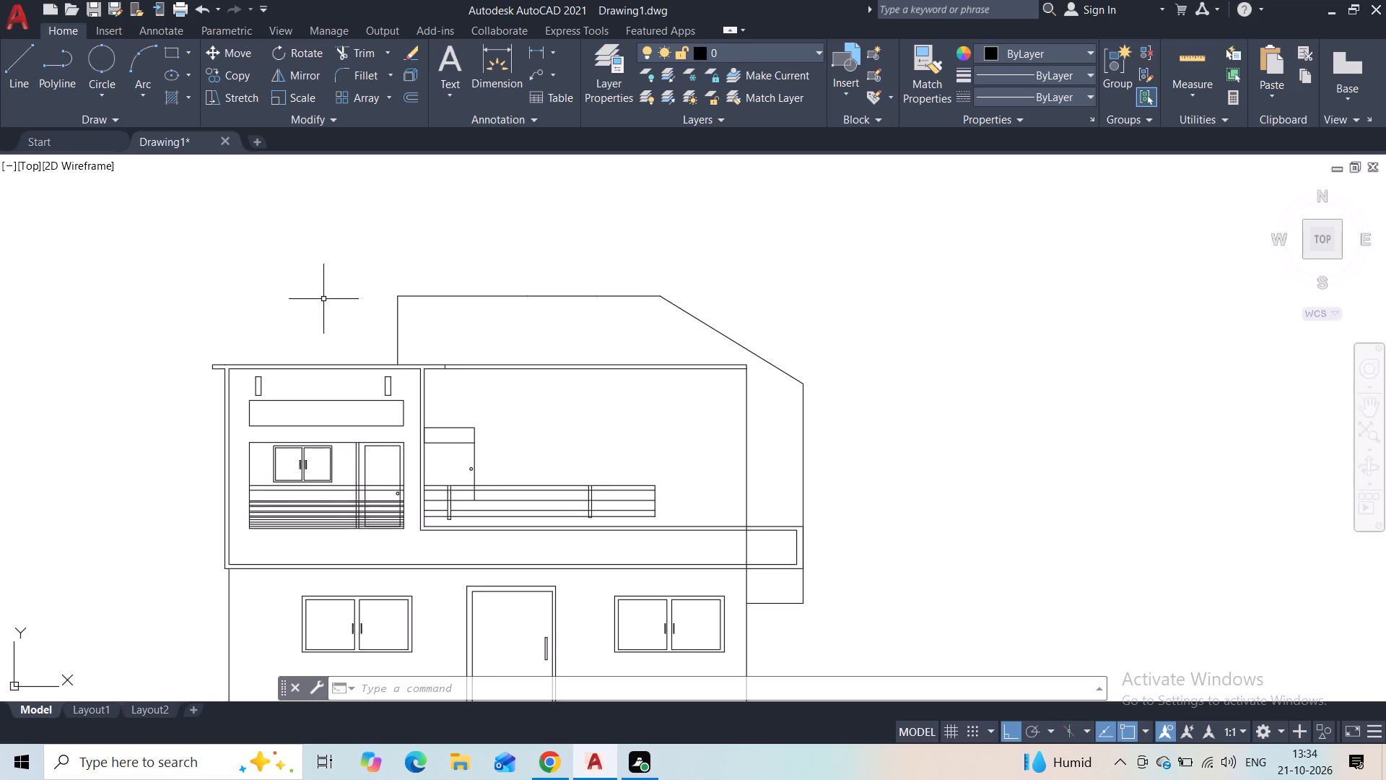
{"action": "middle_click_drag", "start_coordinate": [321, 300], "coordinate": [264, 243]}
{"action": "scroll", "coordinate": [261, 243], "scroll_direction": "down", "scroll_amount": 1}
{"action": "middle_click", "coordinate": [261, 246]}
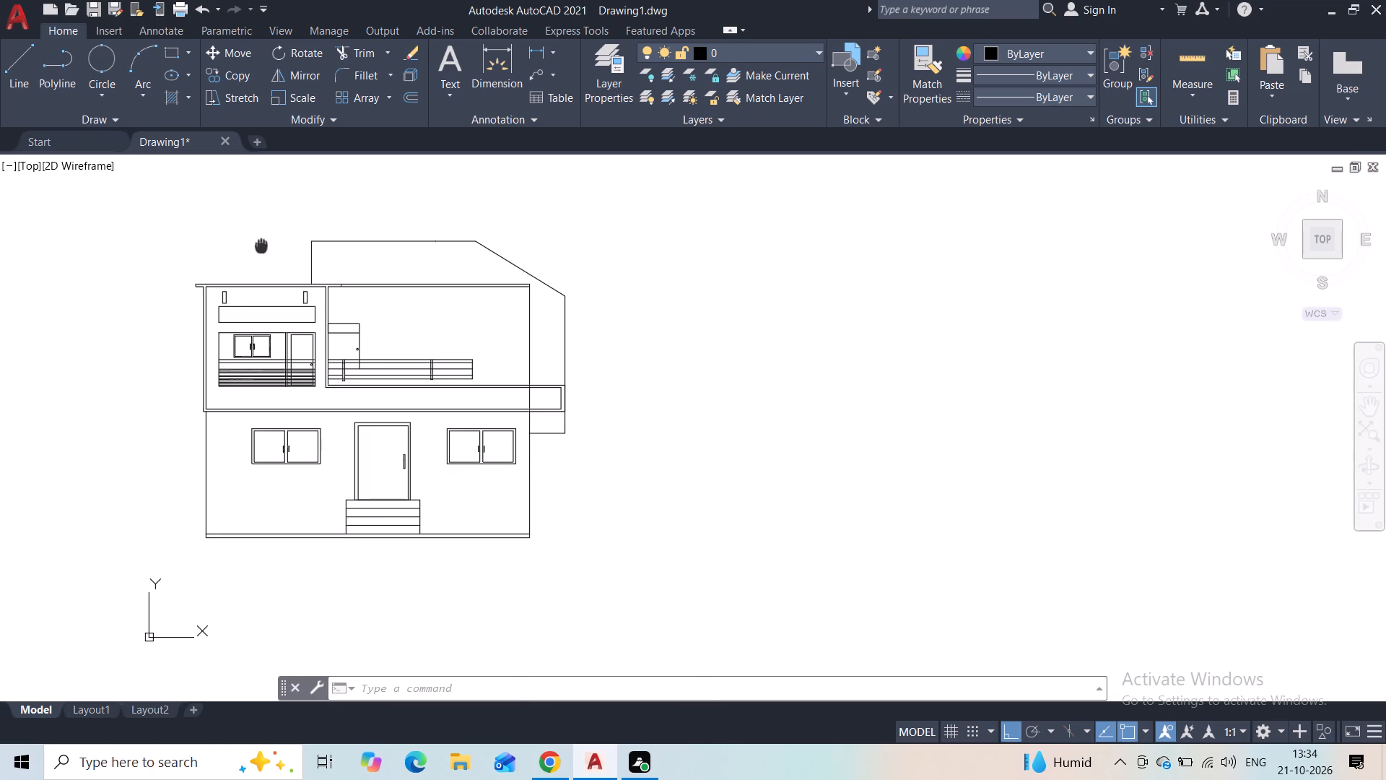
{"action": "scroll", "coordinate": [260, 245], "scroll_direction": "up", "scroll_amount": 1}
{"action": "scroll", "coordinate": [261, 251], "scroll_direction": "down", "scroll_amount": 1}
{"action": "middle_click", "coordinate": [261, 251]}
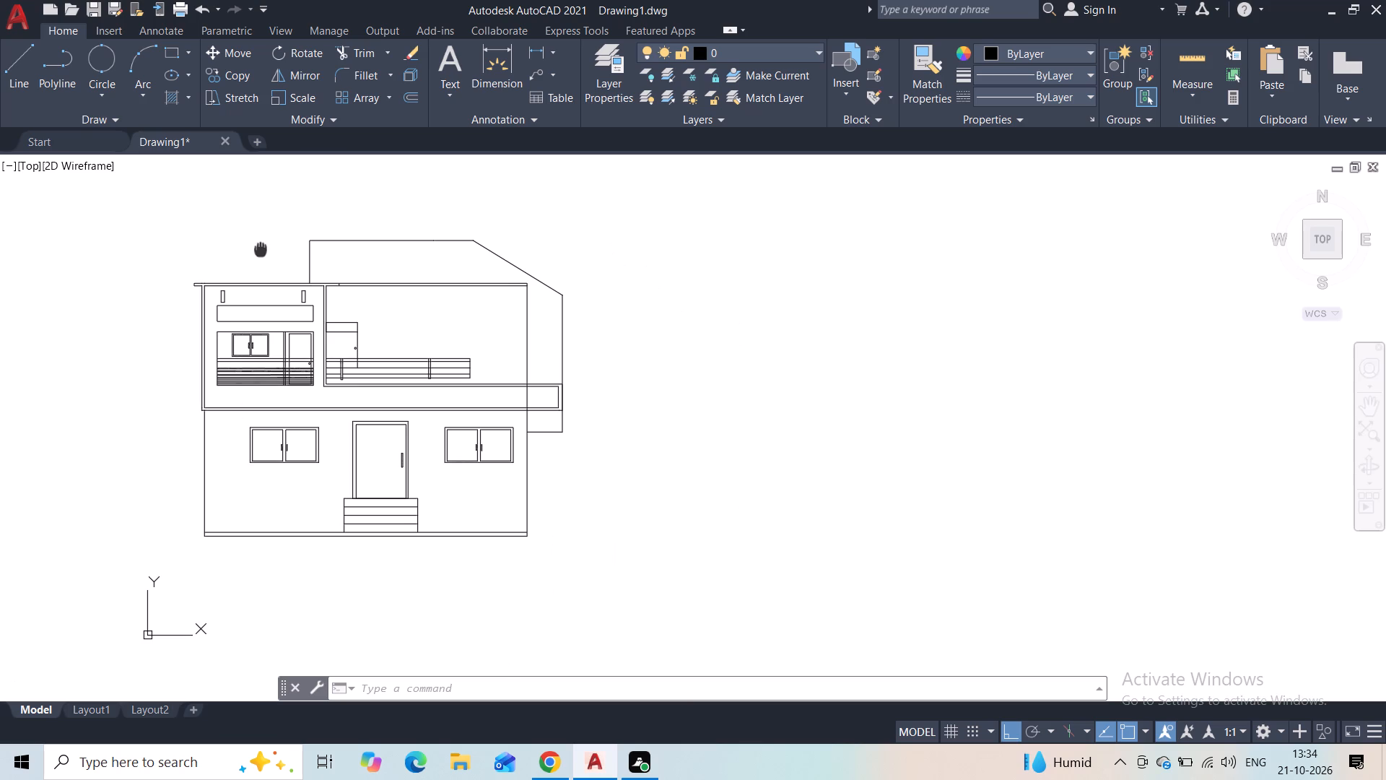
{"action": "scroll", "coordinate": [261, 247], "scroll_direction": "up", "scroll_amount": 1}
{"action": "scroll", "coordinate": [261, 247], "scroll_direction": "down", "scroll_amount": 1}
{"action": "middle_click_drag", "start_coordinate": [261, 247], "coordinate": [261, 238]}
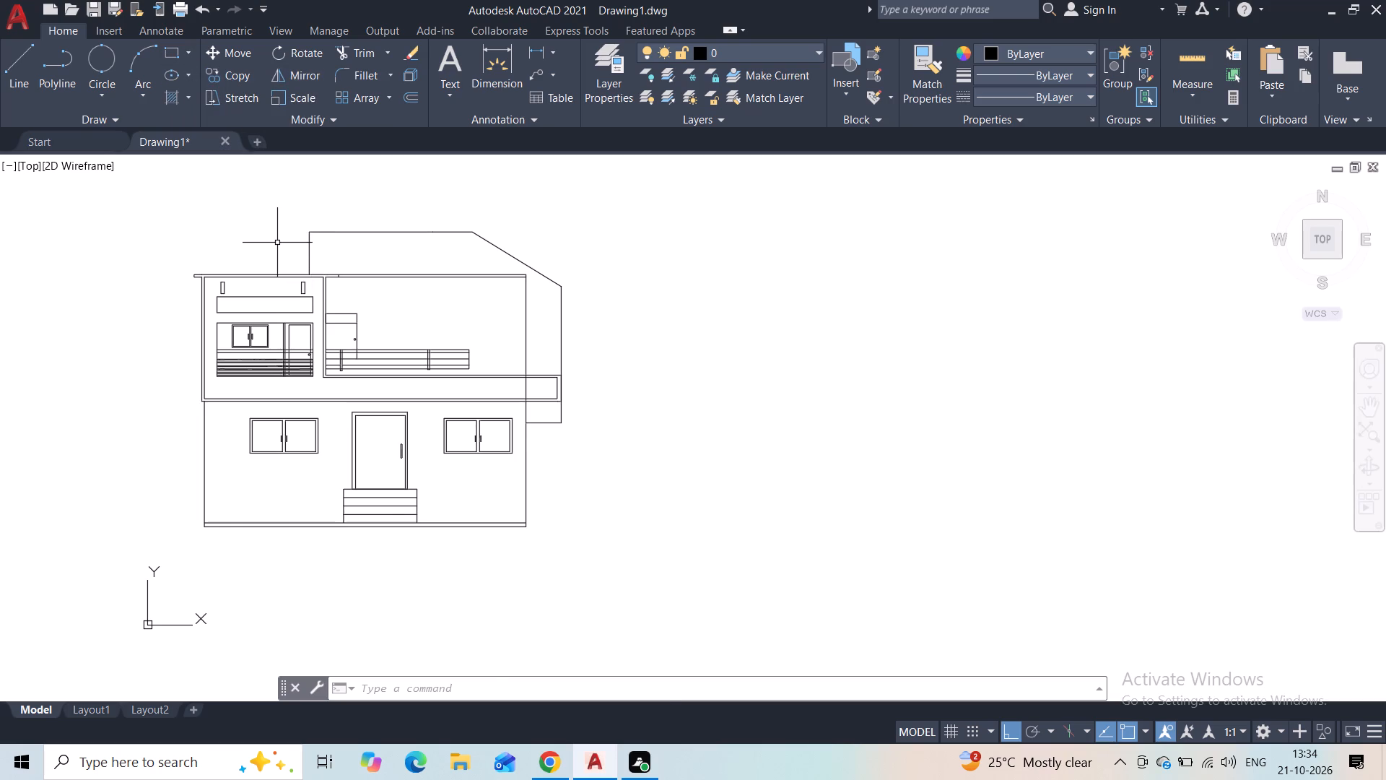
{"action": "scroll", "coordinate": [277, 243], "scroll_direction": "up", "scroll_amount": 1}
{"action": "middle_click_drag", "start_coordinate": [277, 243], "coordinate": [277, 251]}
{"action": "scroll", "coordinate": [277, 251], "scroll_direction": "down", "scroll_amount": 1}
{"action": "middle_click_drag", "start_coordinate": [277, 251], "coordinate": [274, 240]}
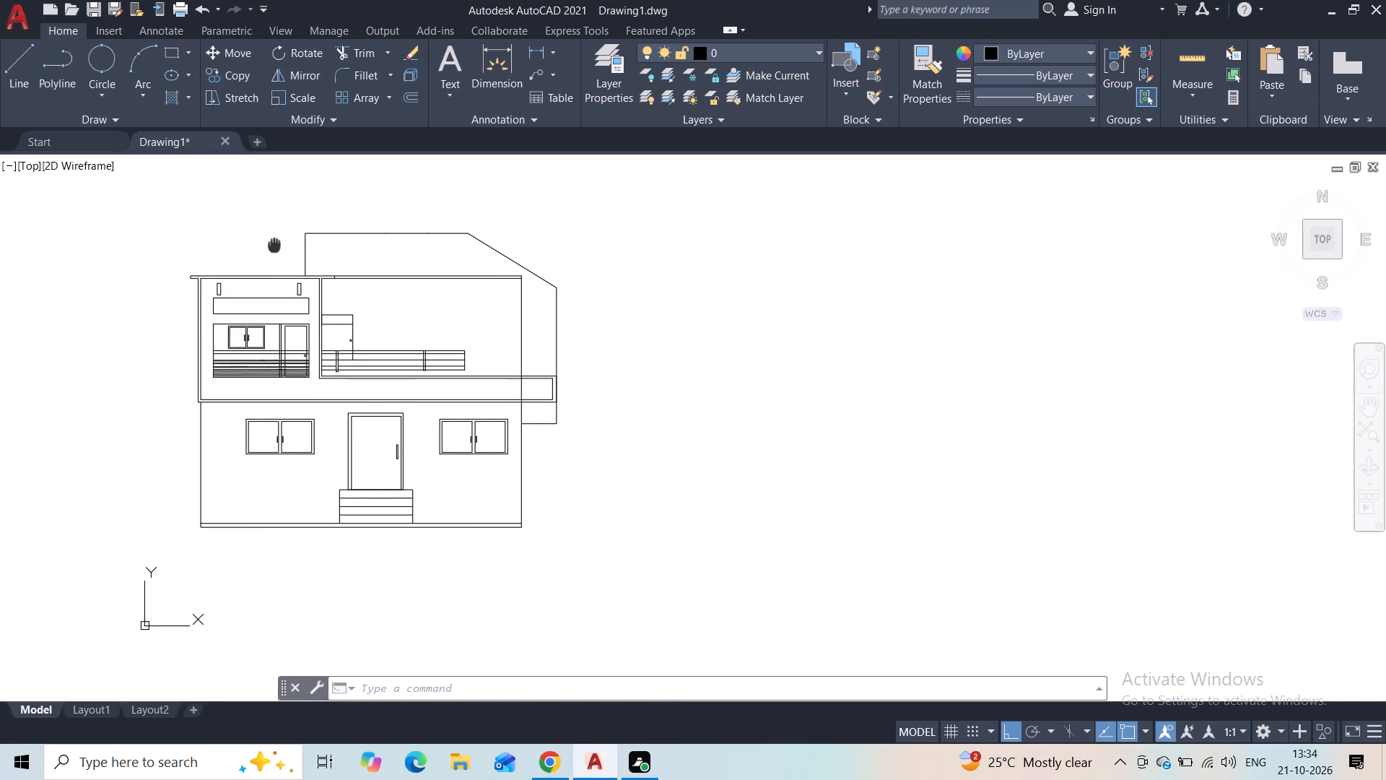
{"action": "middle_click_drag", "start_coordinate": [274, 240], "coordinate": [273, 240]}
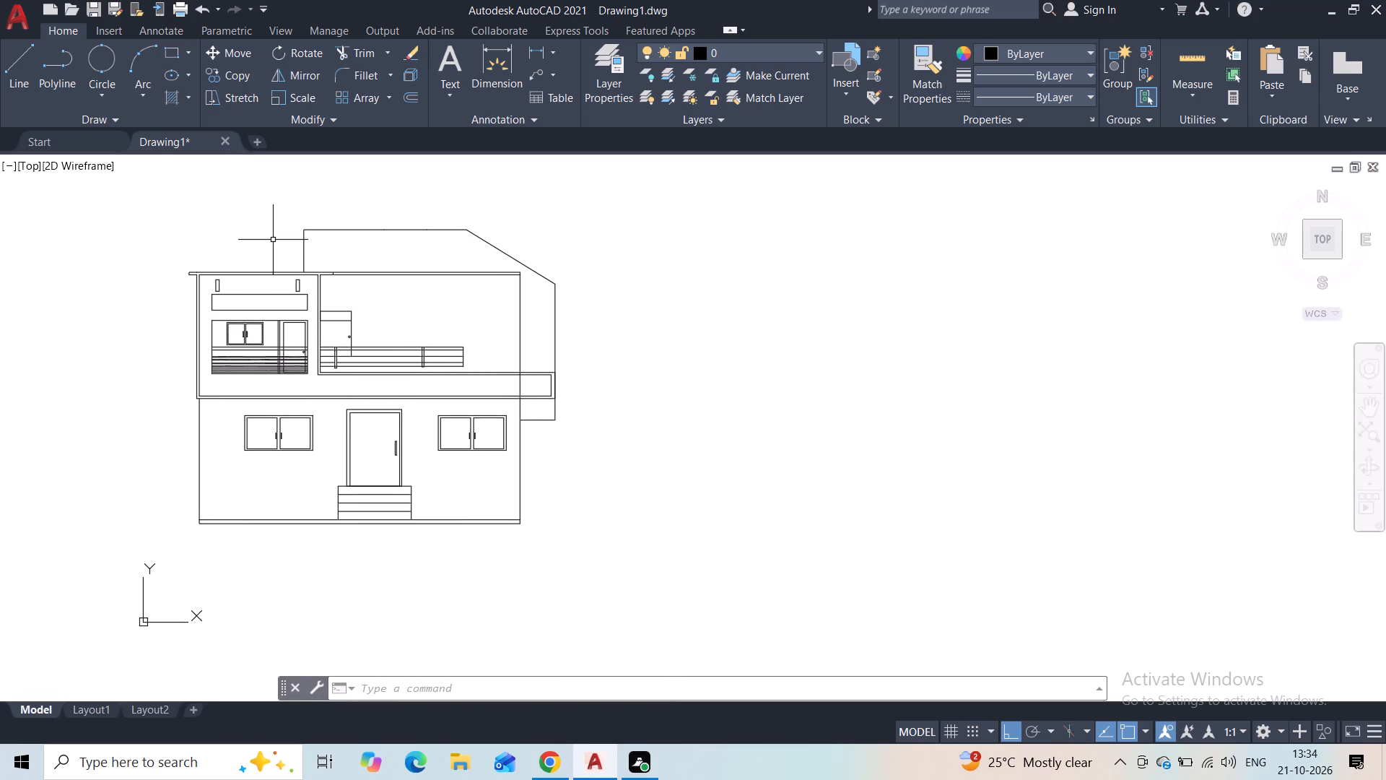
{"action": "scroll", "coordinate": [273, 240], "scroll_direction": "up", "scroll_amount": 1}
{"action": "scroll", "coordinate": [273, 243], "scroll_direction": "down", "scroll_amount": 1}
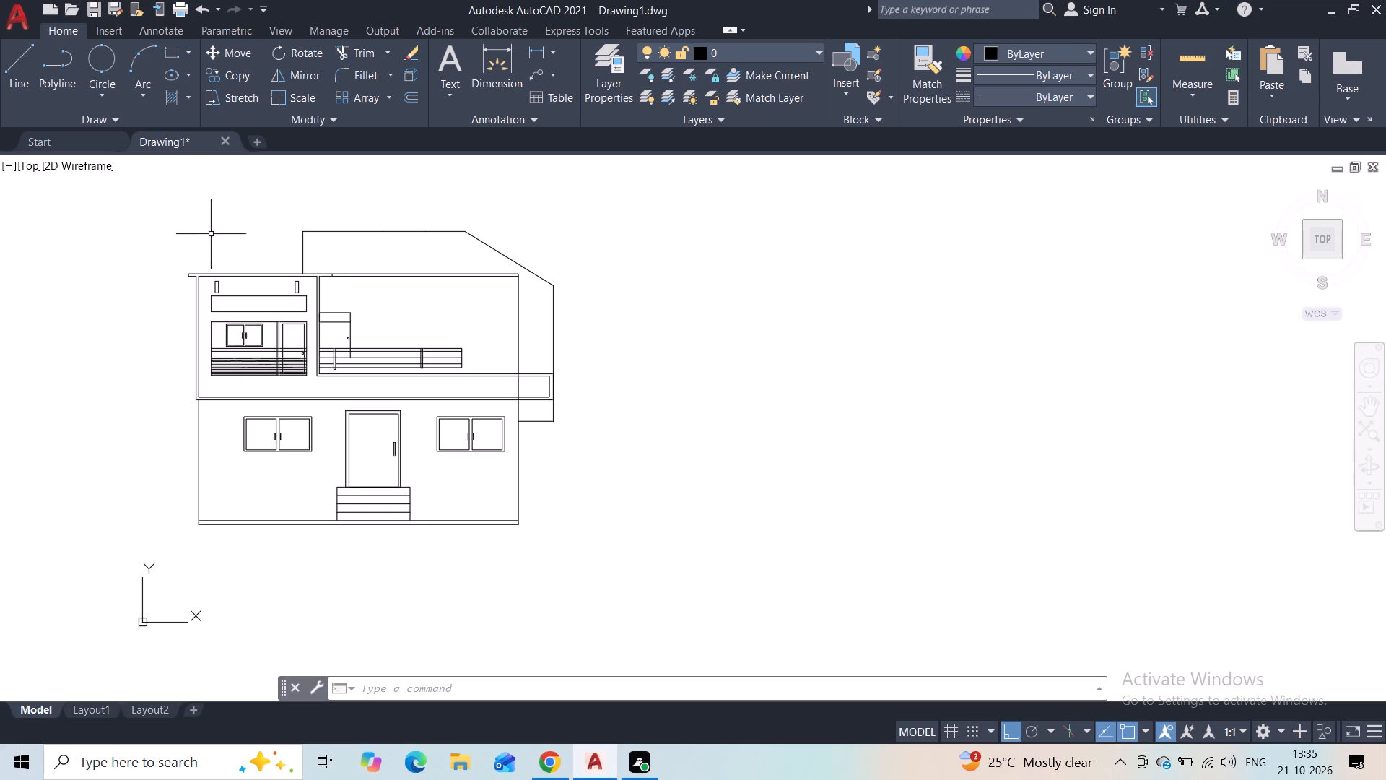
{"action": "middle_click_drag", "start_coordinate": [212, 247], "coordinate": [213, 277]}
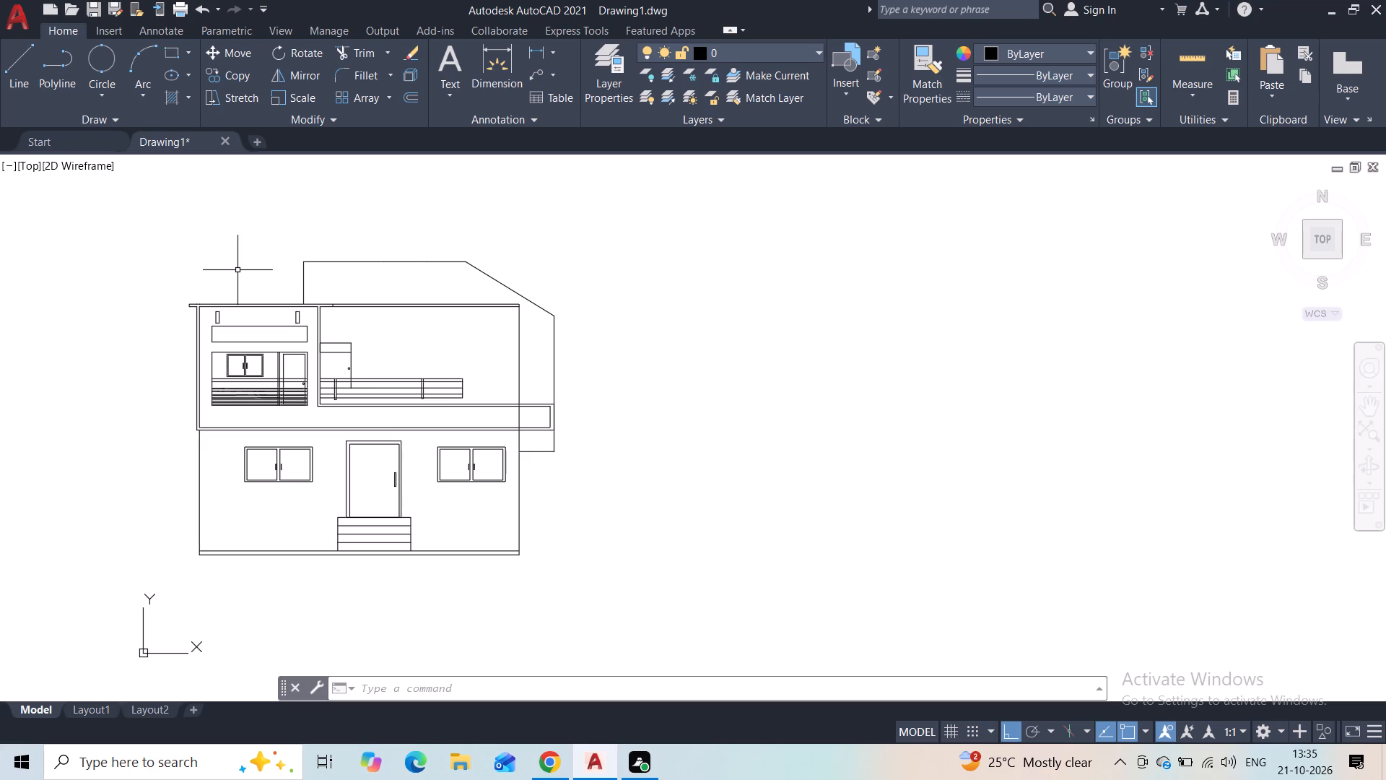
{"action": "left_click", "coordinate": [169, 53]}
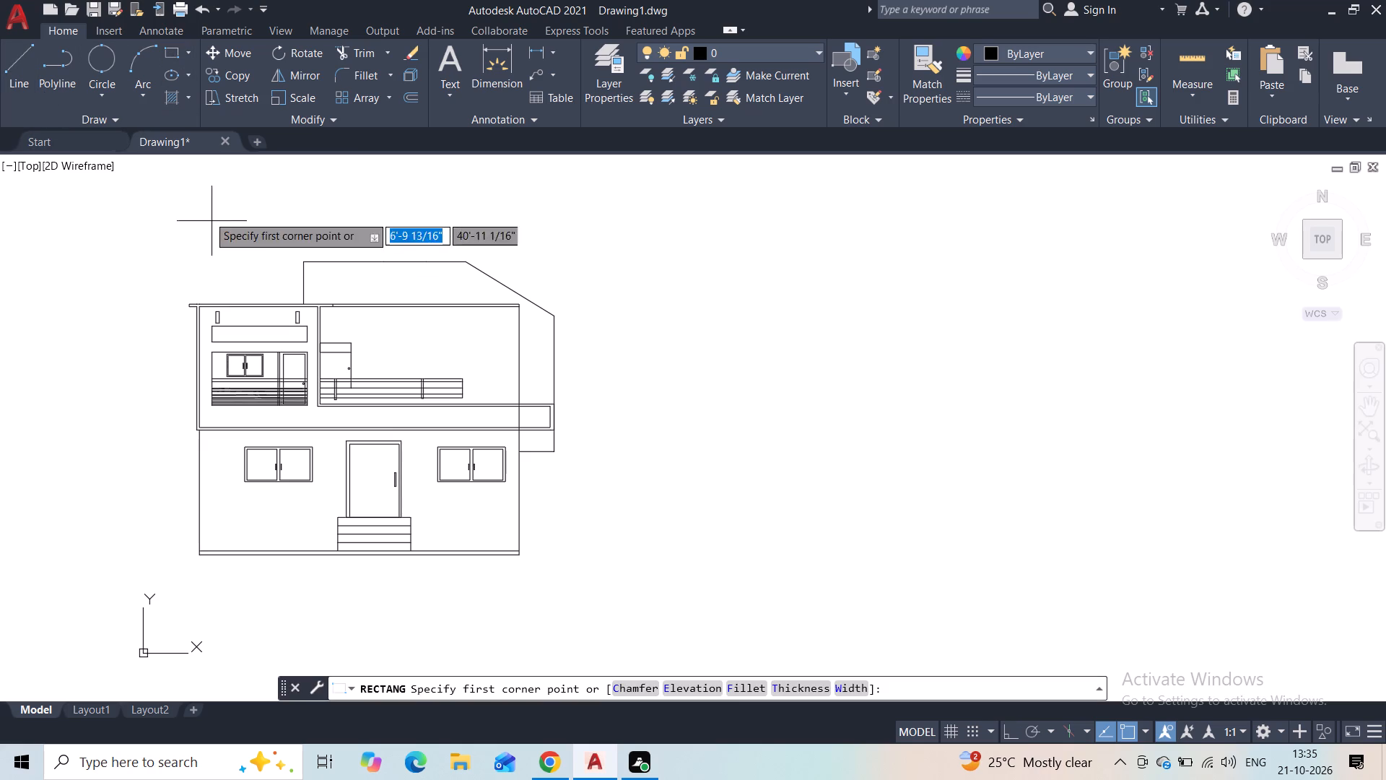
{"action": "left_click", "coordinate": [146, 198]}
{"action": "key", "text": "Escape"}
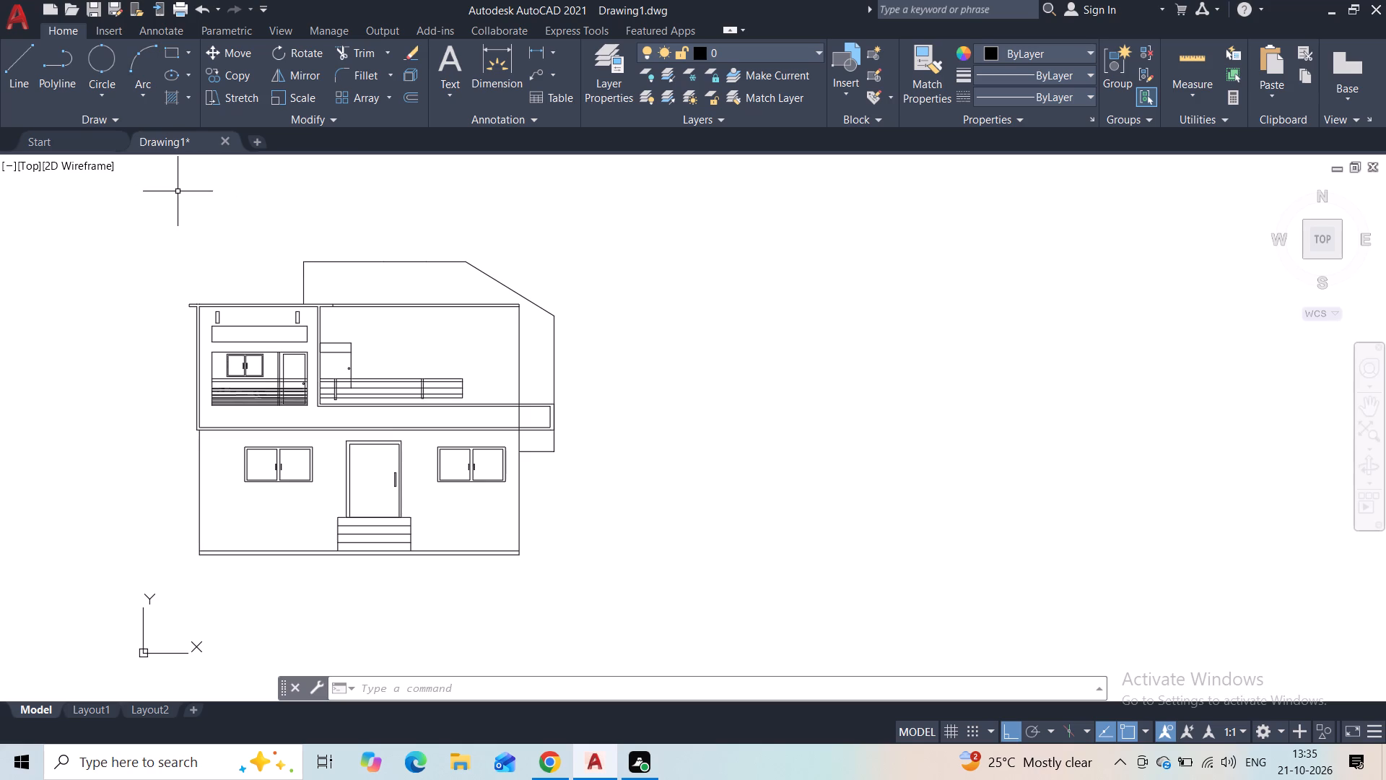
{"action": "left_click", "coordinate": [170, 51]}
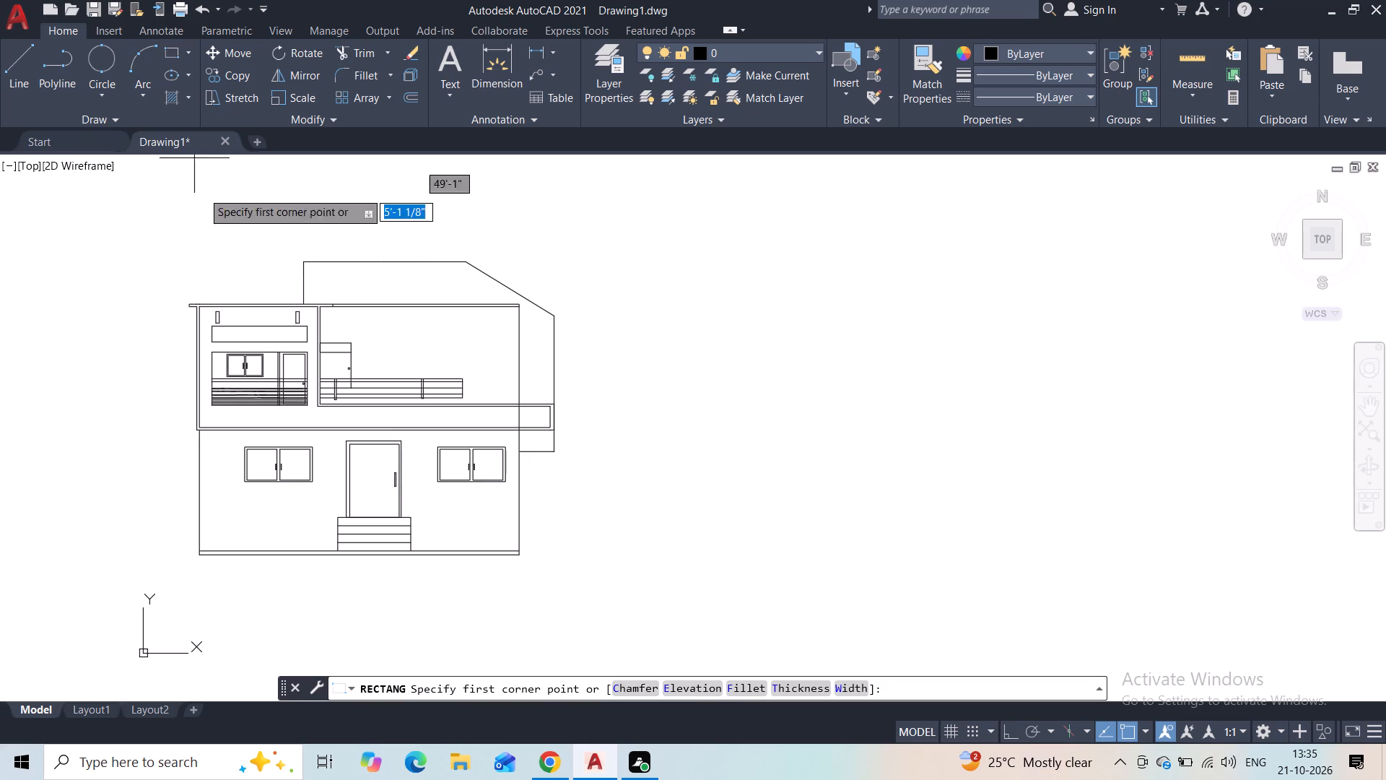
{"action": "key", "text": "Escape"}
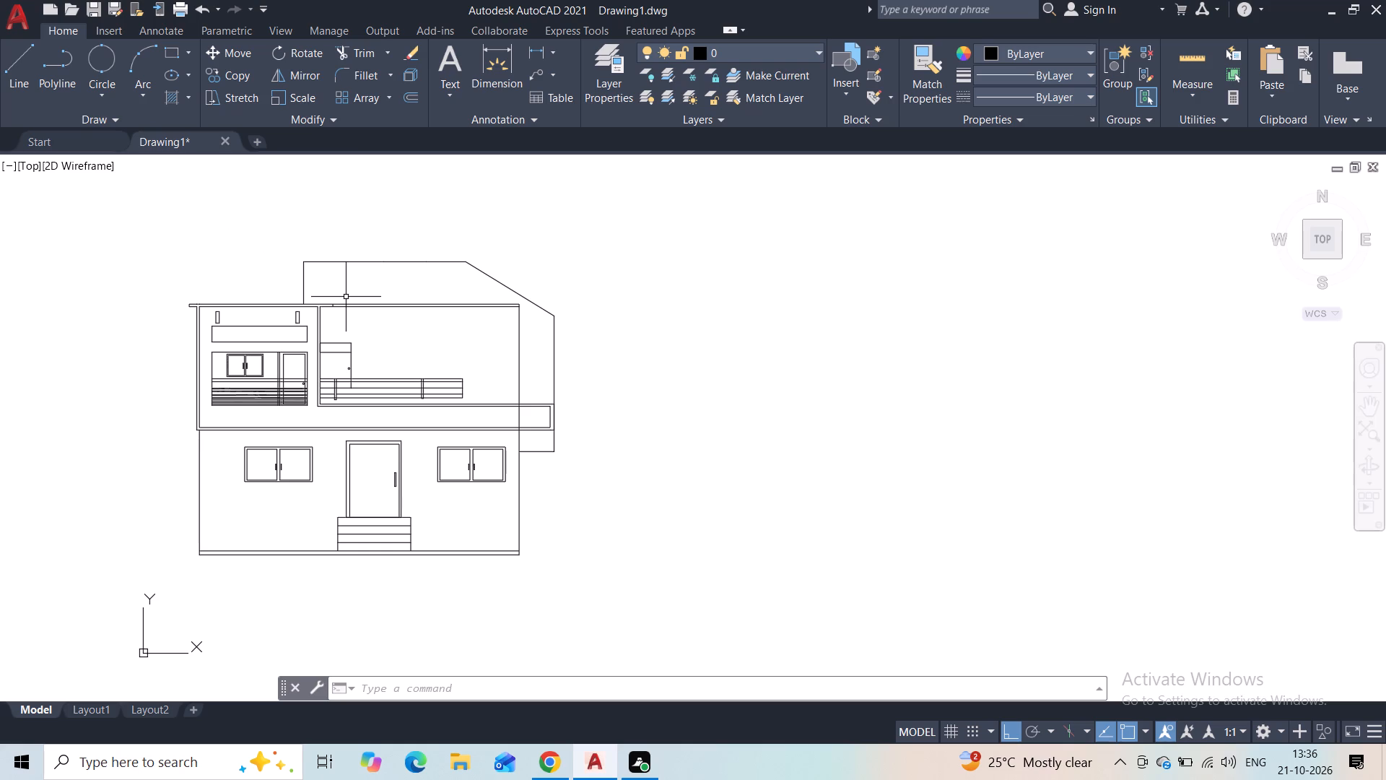
Extend the ground base slab past the house's right wall with lines about 3'-5 11/16" long, closed at full slab thickness under the roof overhang.
{"action": "scroll", "coordinate": [541, 516], "scroll_direction": "up", "scroll_amount": 2}
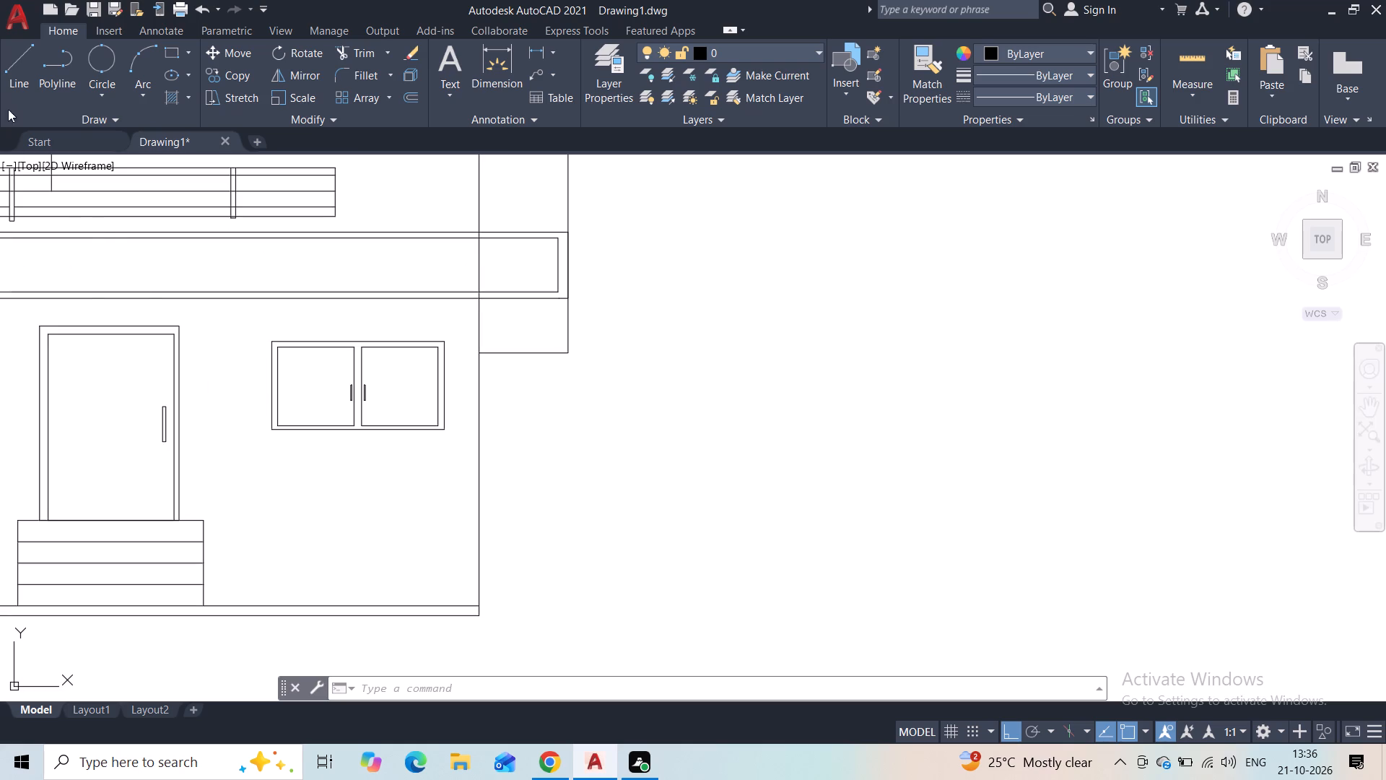
{"action": "left_click", "coordinate": [22, 84]}
{"action": "left_click", "coordinate": [480, 603]}
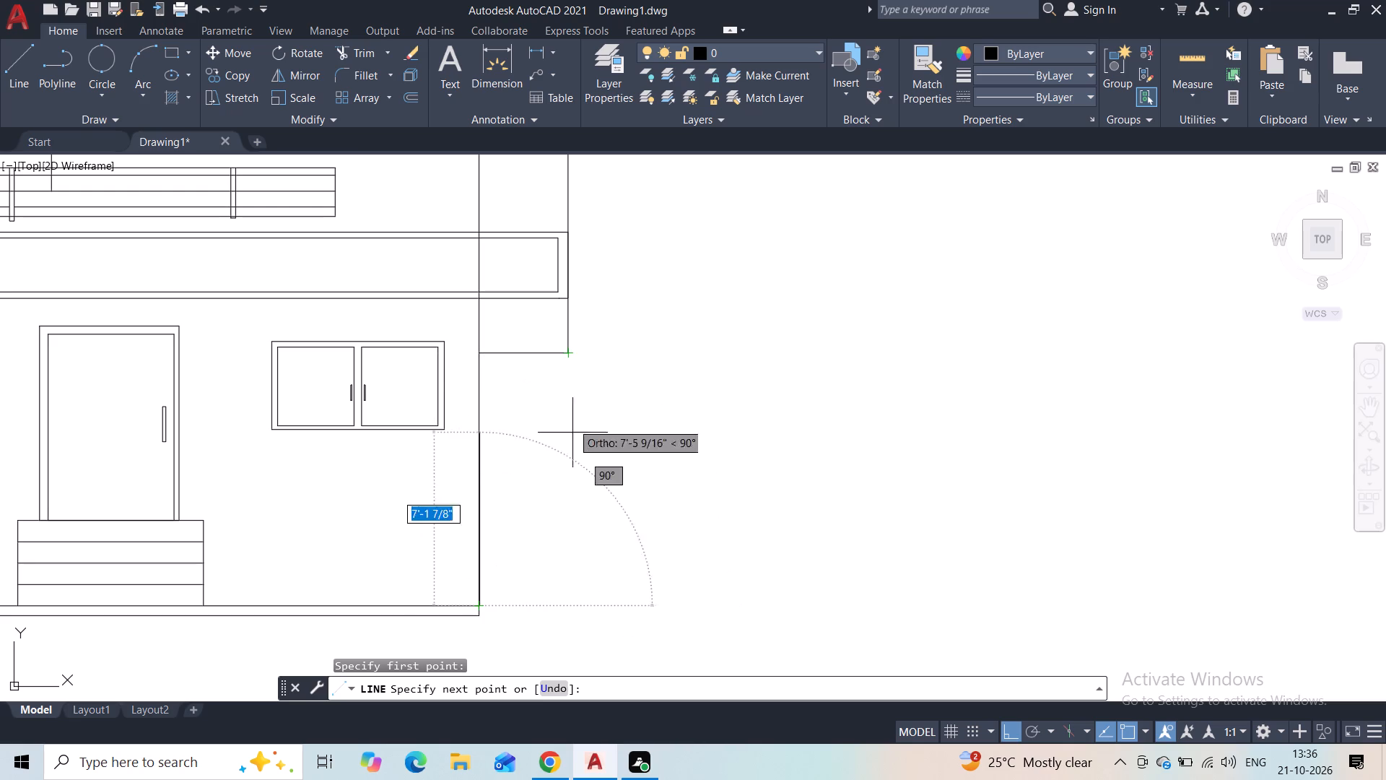
{"action": "left_click", "coordinate": [570, 601]}
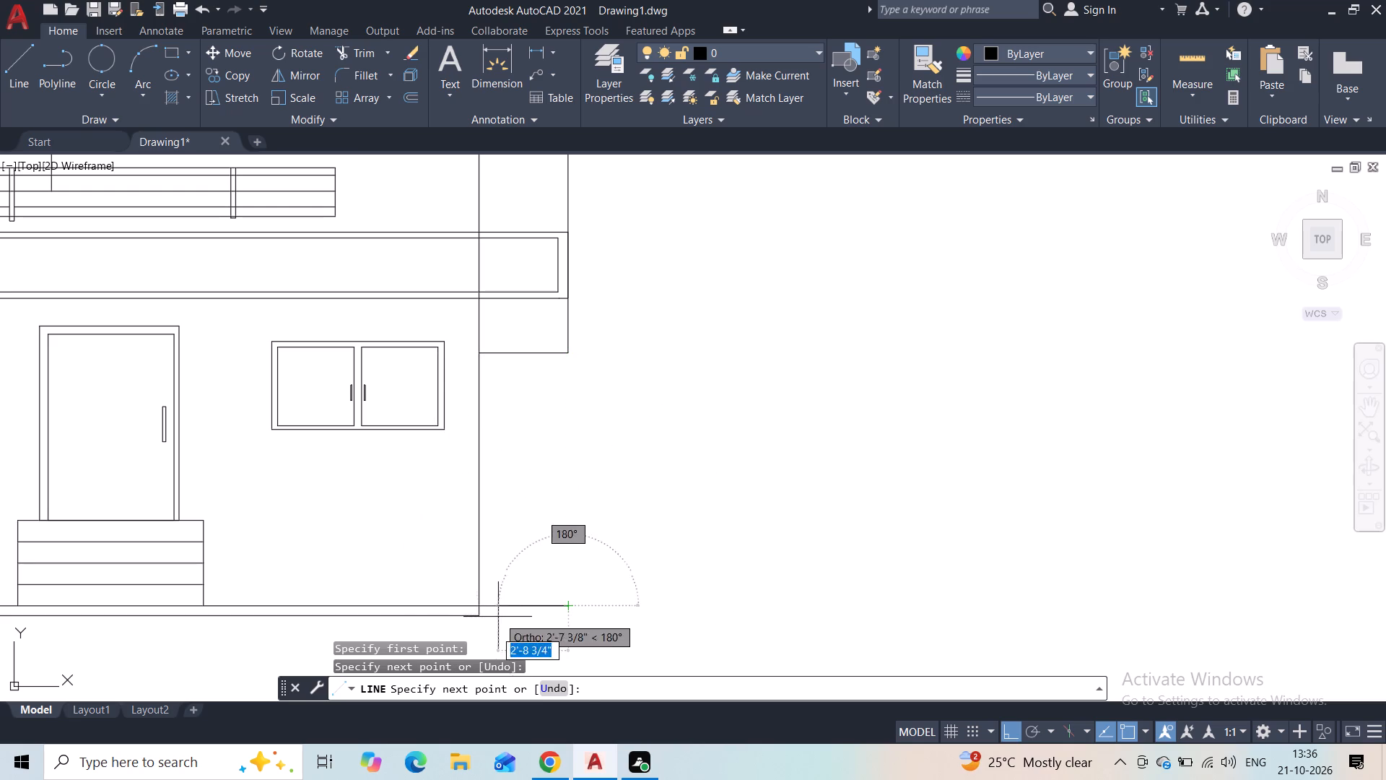
{"action": "scroll", "coordinate": [565, 617], "scroll_direction": "up", "scroll_amount": 2}
{"action": "middle_click_drag", "start_coordinate": [565, 617], "coordinate": [548, 493]}
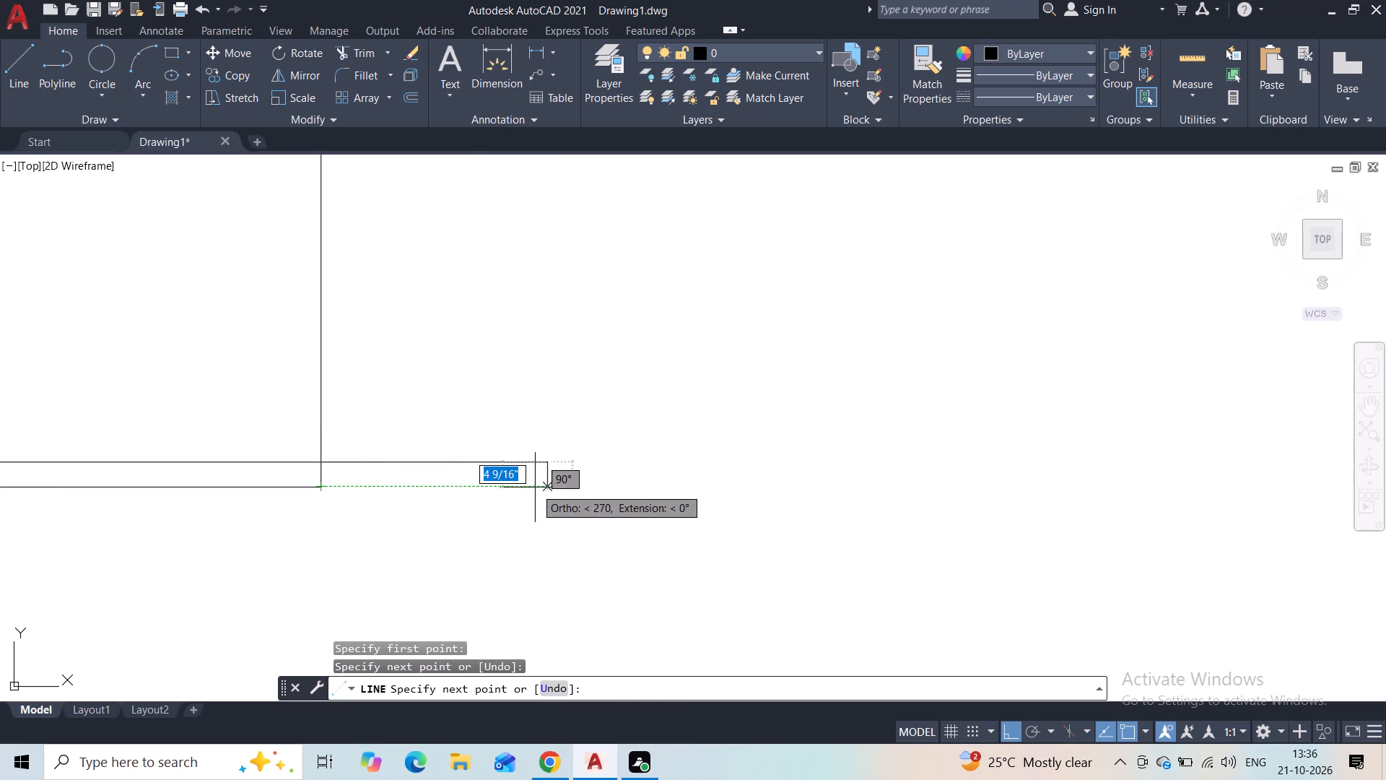
{"action": "left_click", "coordinate": [549, 486]}
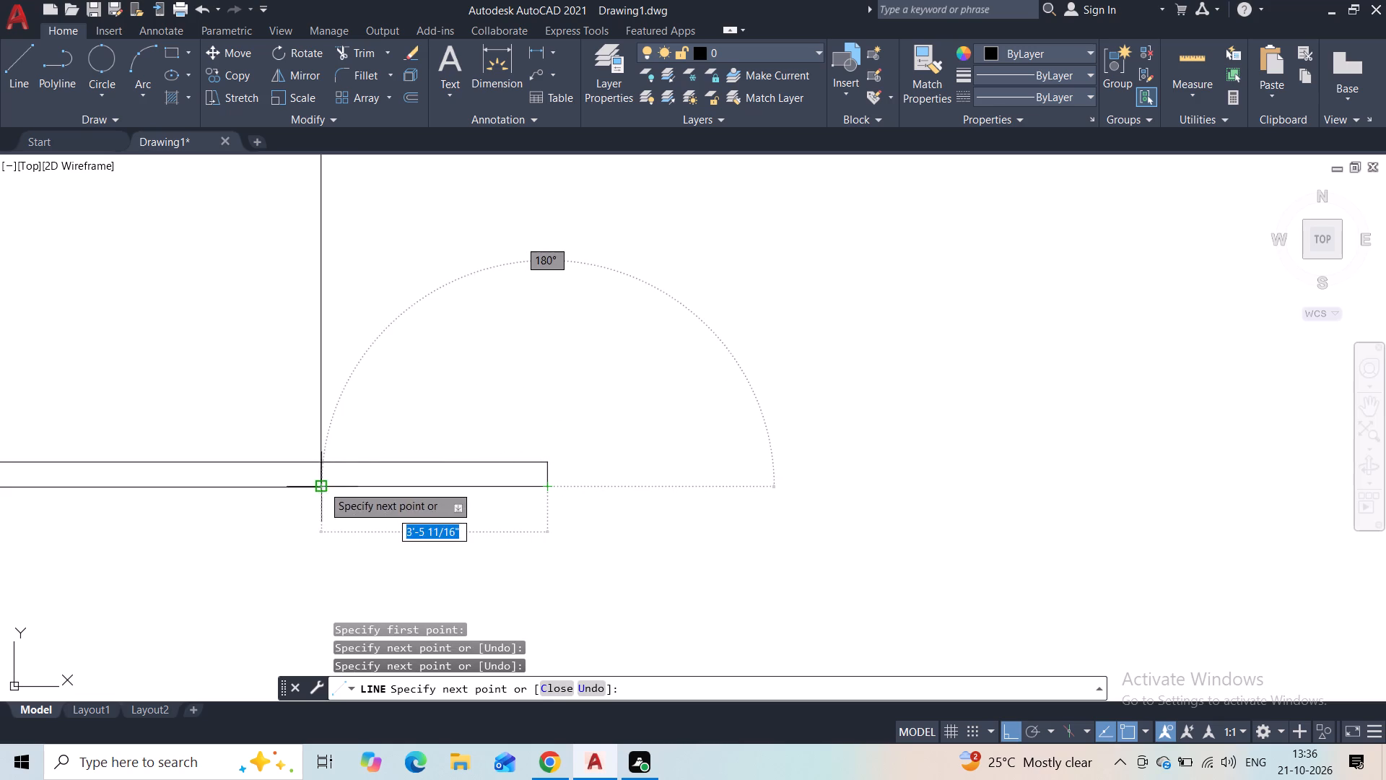
{"action": "left_click", "coordinate": [323, 485]}
{"action": "key", "text": "Escape"}
Trim the right wall's vertical line where it crosses the base slab's thickness.
{"action": "scroll", "coordinate": [364, 420], "scroll_direction": "down", "scroll_amount": 1}
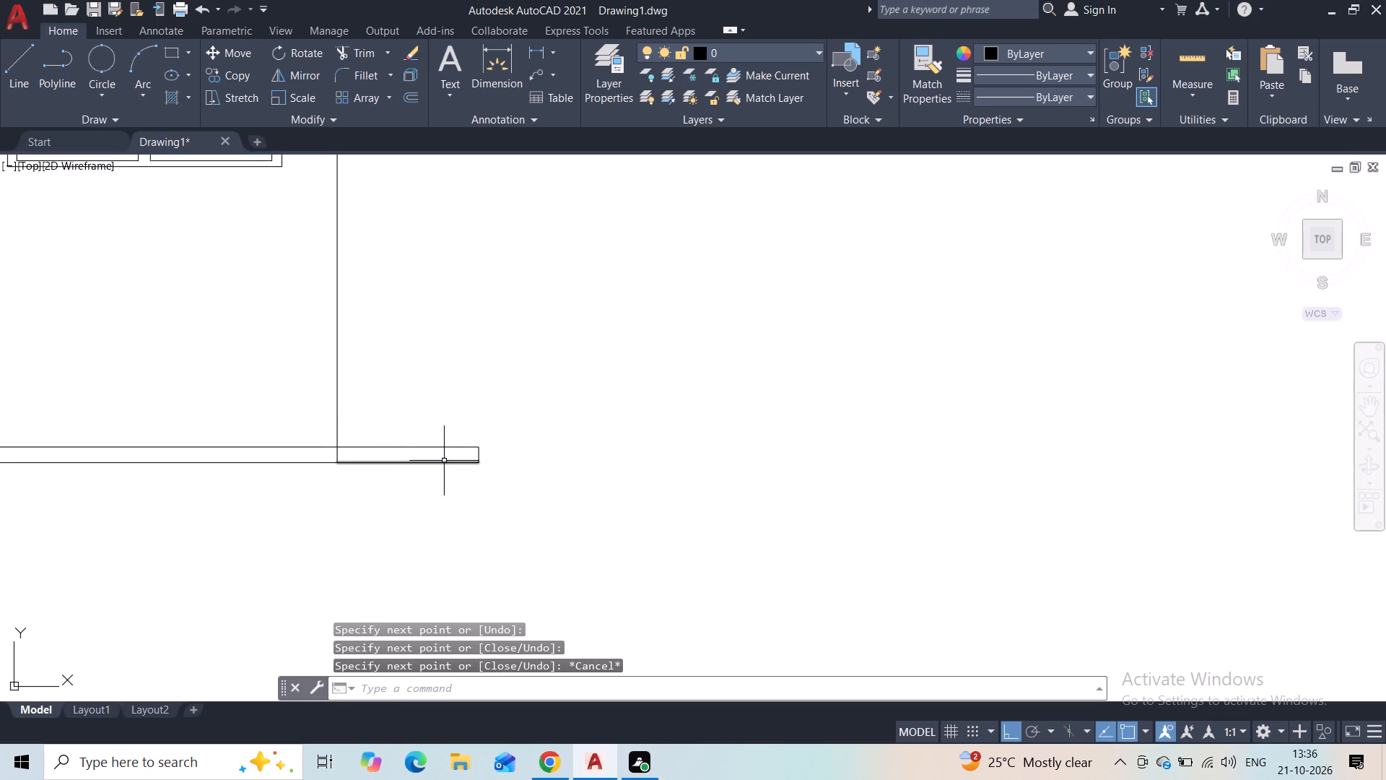
{"action": "scroll", "coordinate": [390, 459], "scroll_direction": "down", "scroll_amount": 1}
{"action": "scroll", "coordinate": [384, 459], "scroll_direction": "up", "scroll_amount": 3}
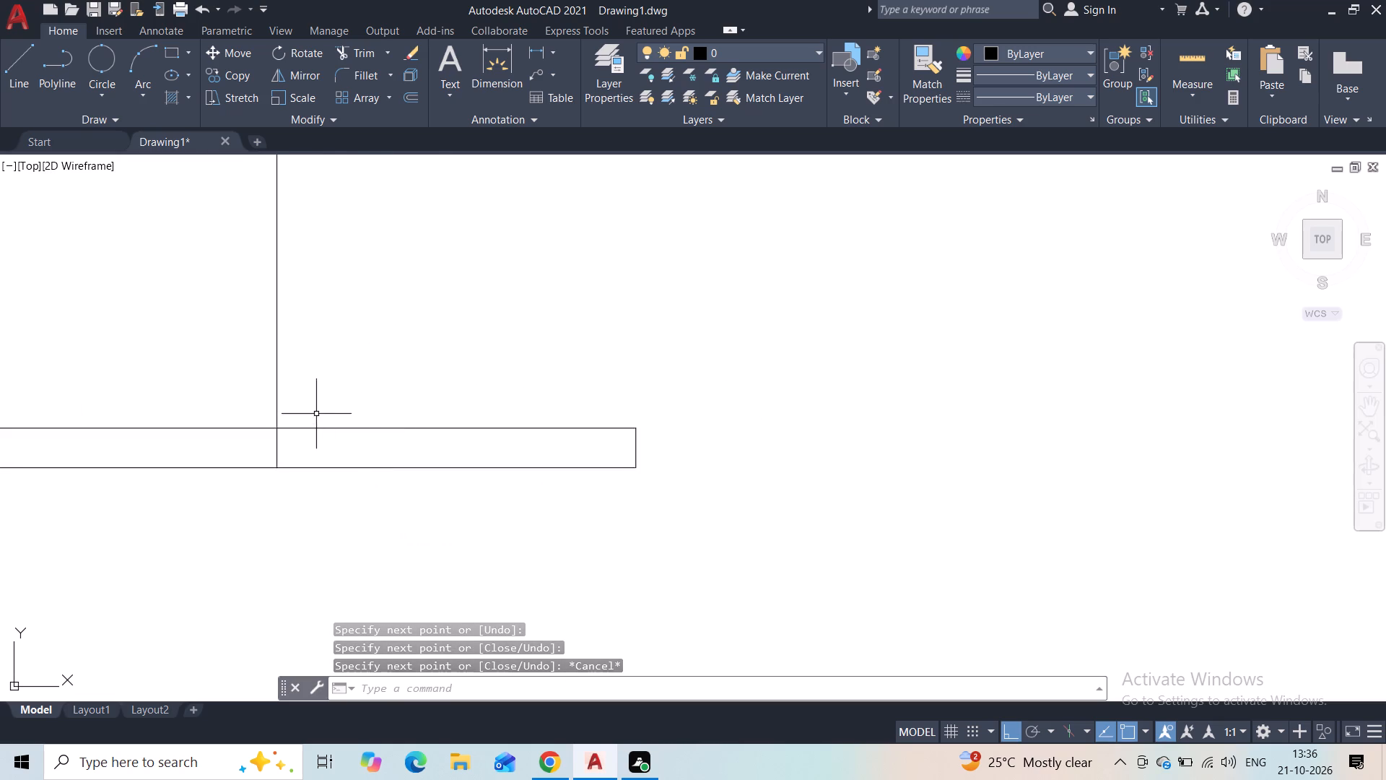
{"action": "left_click", "coordinate": [356, 51]}
{"action": "left_click_drag", "start_coordinate": [259, 451], "coordinate": [346, 446]}
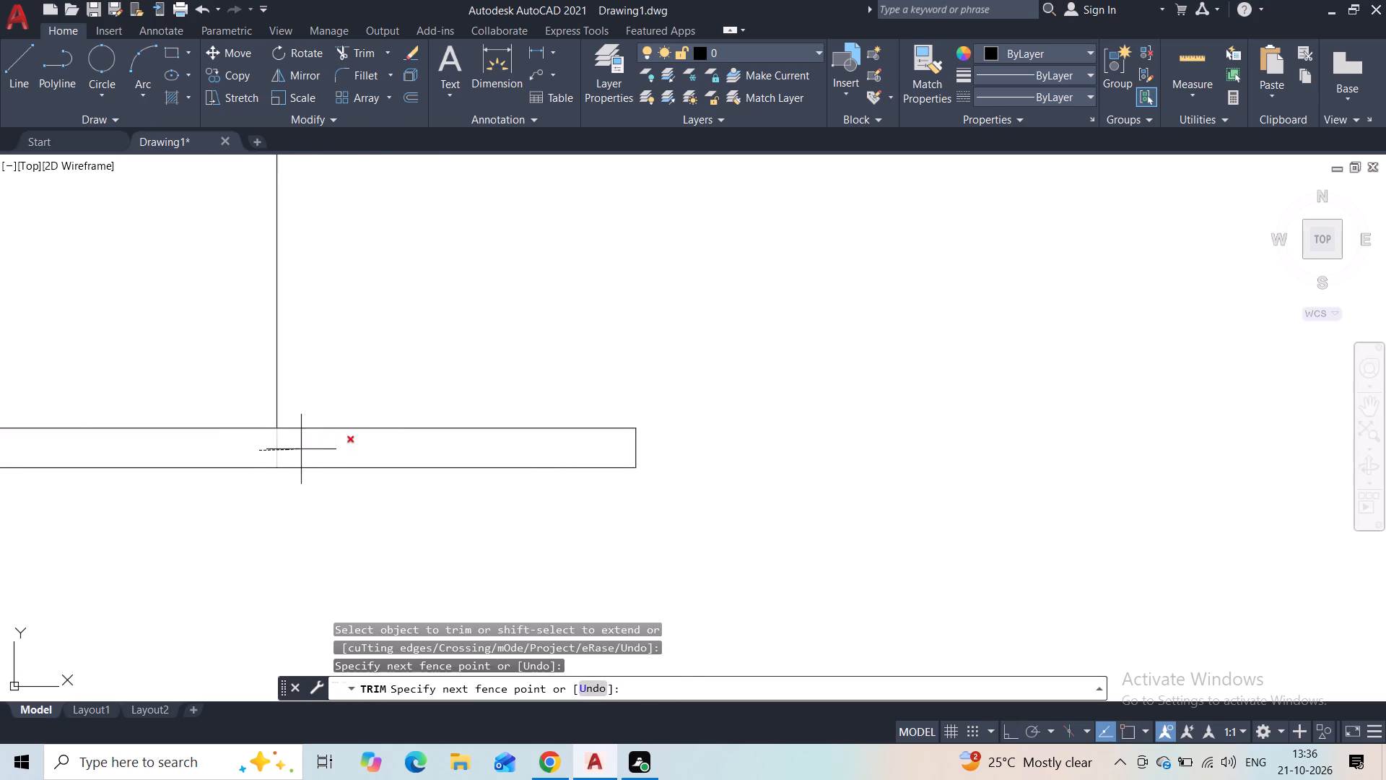
{"action": "left_click_drag", "start_coordinate": [346, 446], "coordinate": [346, 446]}
{"action": "scroll", "coordinate": [328, 407], "scroll_direction": "down", "scroll_amount": 4}
{"action": "key", "text": "Escape"}
Examine the whole elevation with the extended base slab in relation to the upper storey and roof outline.
{"action": "scroll", "coordinate": [370, 348], "scroll_direction": "down", "scroll_amount": 1}
{"action": "middle_click_drag", "start_coordinate": [370, 334], "coordinate": [488, 433]}
{"action": "scroll", "coordinate": [539, 396], "scroll_direction": "down", "scroll_amount": 1}
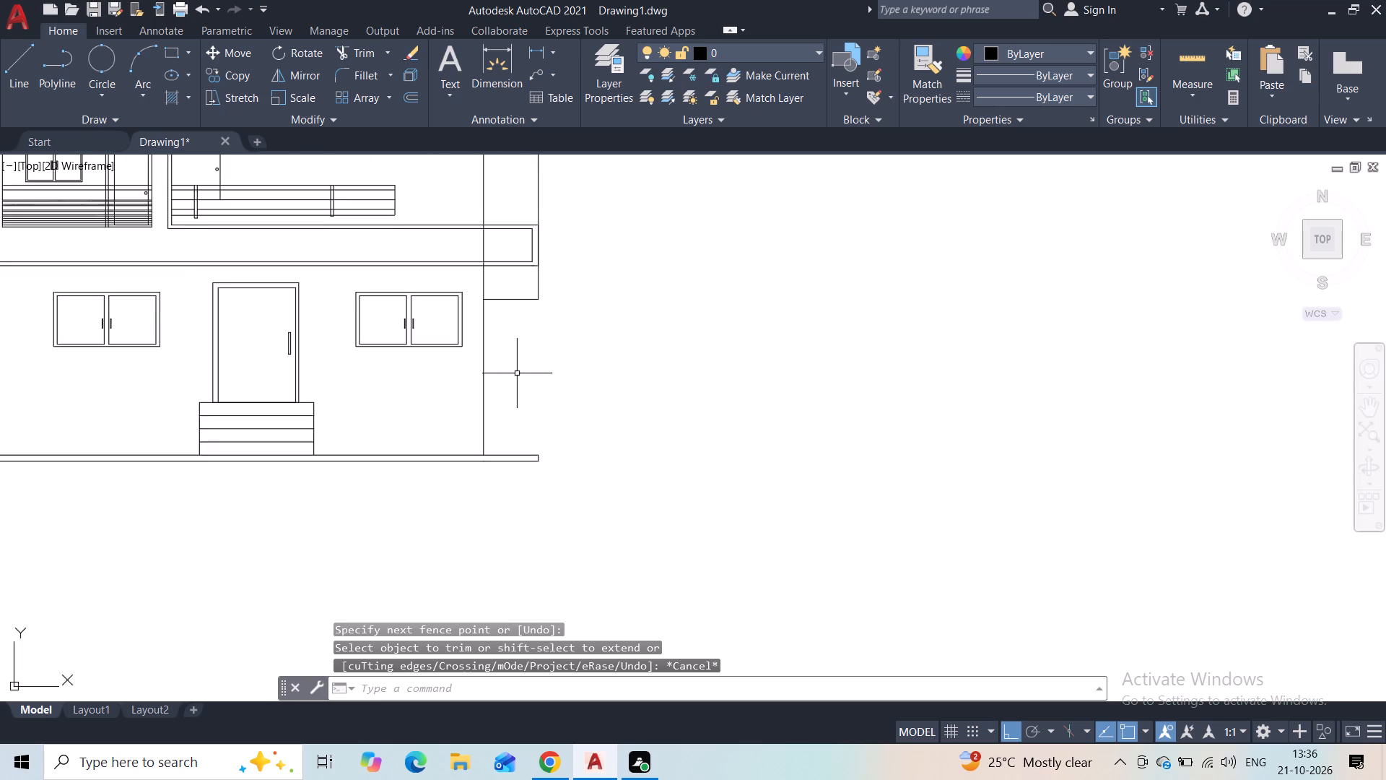
{"action": "middle_click_drag", "start_coordinate": [515, 375], "coordinate": [596, 459]}
{"action": "scroll", "coordinate": [624, 387], "scroll_direction": "down", "scroll_amount": 1}
{"action": "middle_click_drag", "start_coordinate": [512, 298], "coordinate": [544, 330]}
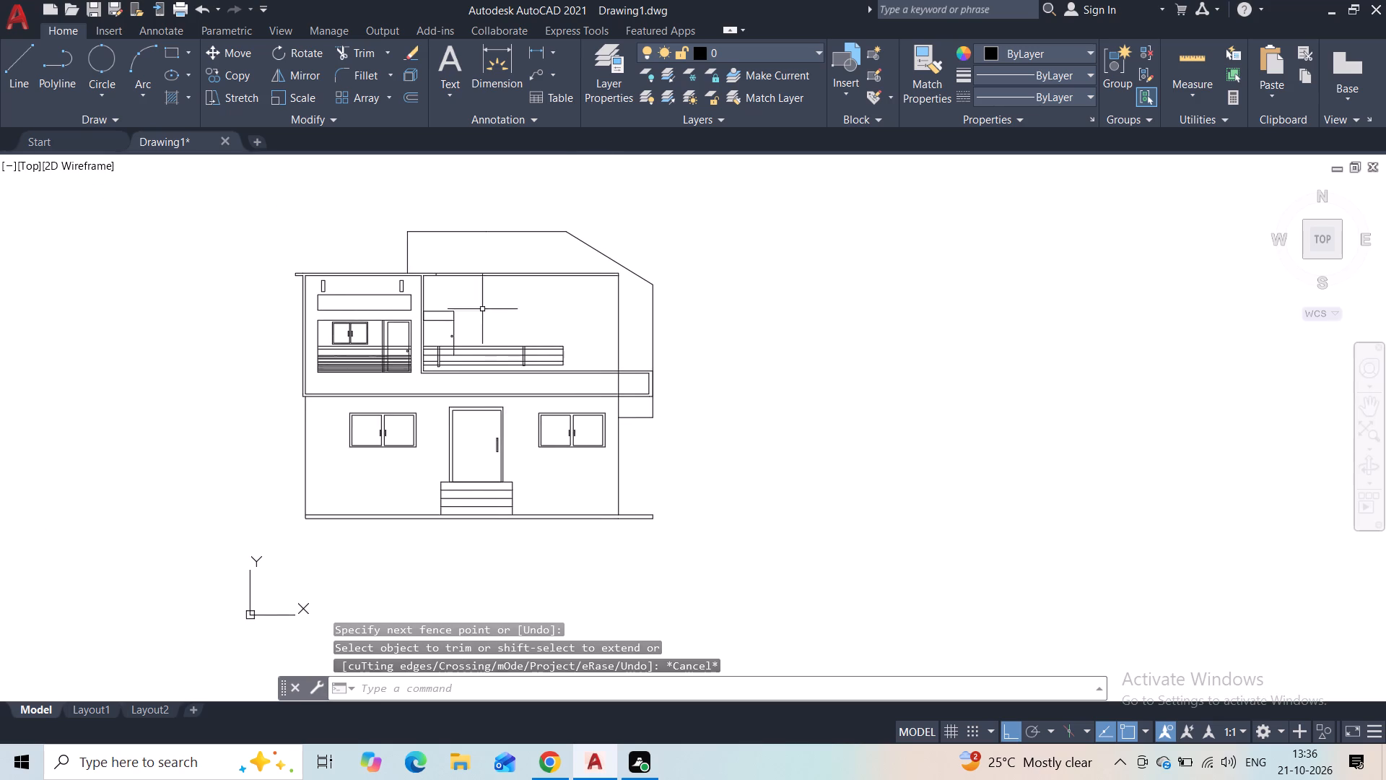
{"action": "scroll", "coordinate": [440, 269], "scroll_direction": "up", "scroll_amount": 4}
{"action": "scroll", "coordinate": [408, 305], "scroll_direction": "down", "scroll_amount": 4}
{"action": "middle_click_drag", "start_coordinate": [465, 371], "coordinate": [479, 329]}
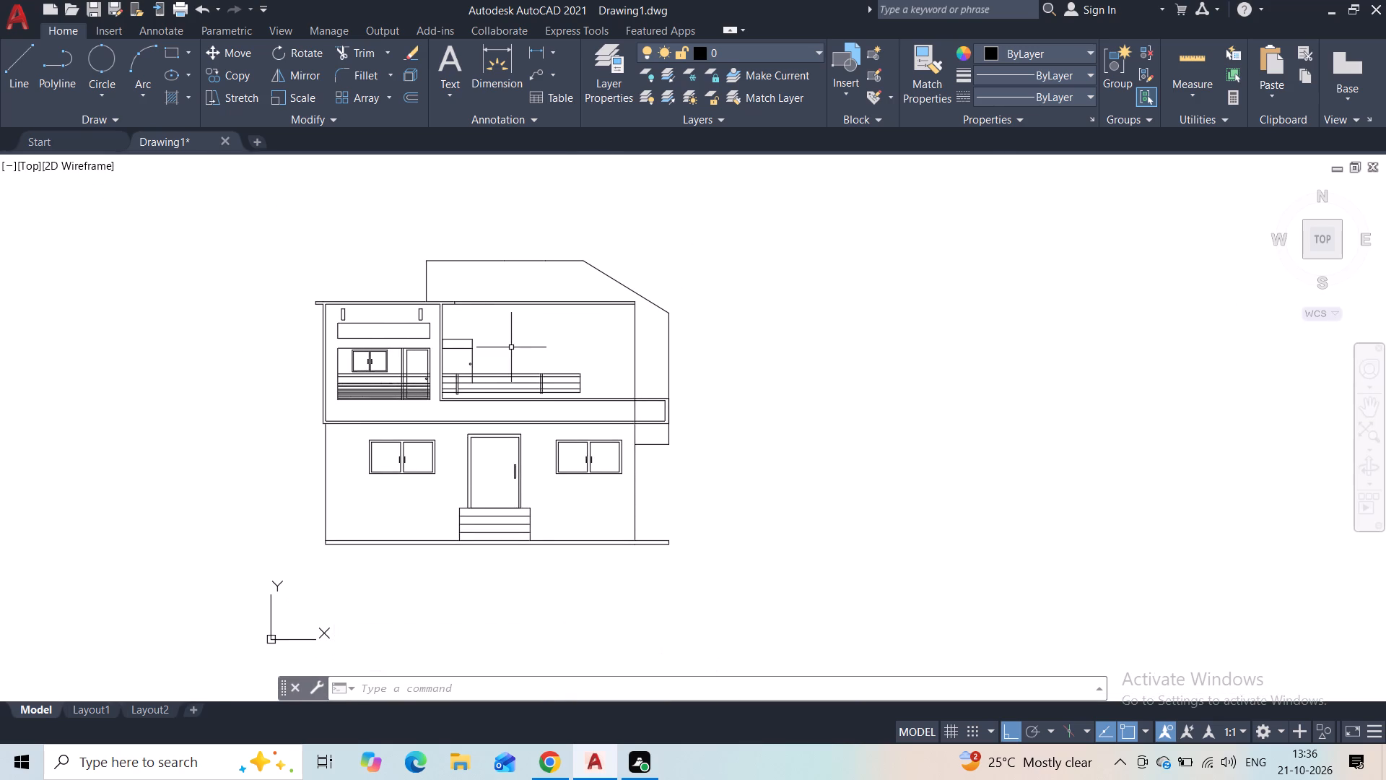
Erase the lowest horizontal line of the terrace railing.
{"action": "scroll", "coordinate": [525, 391], "scroll_direction": "up", "scroll_amount": 2}
{"action": "scroll", "coordinate": [467, 395], "scroll_direction": "up", "scroll_amount": 3}
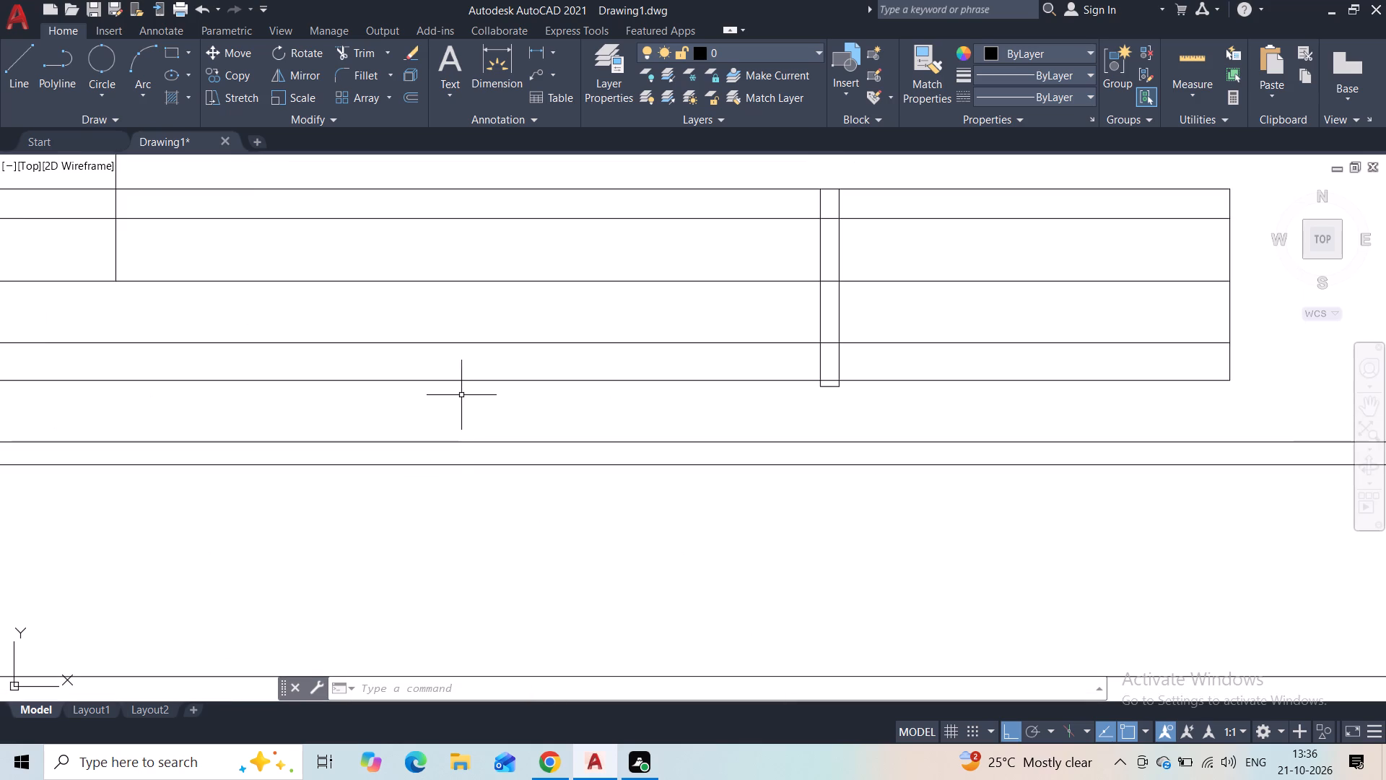
{"action": "left_click", "coordinate": [443, 378]}
{"action": "key", "text": "BackSpace"}
{"action": "key", "text": "Delete"}
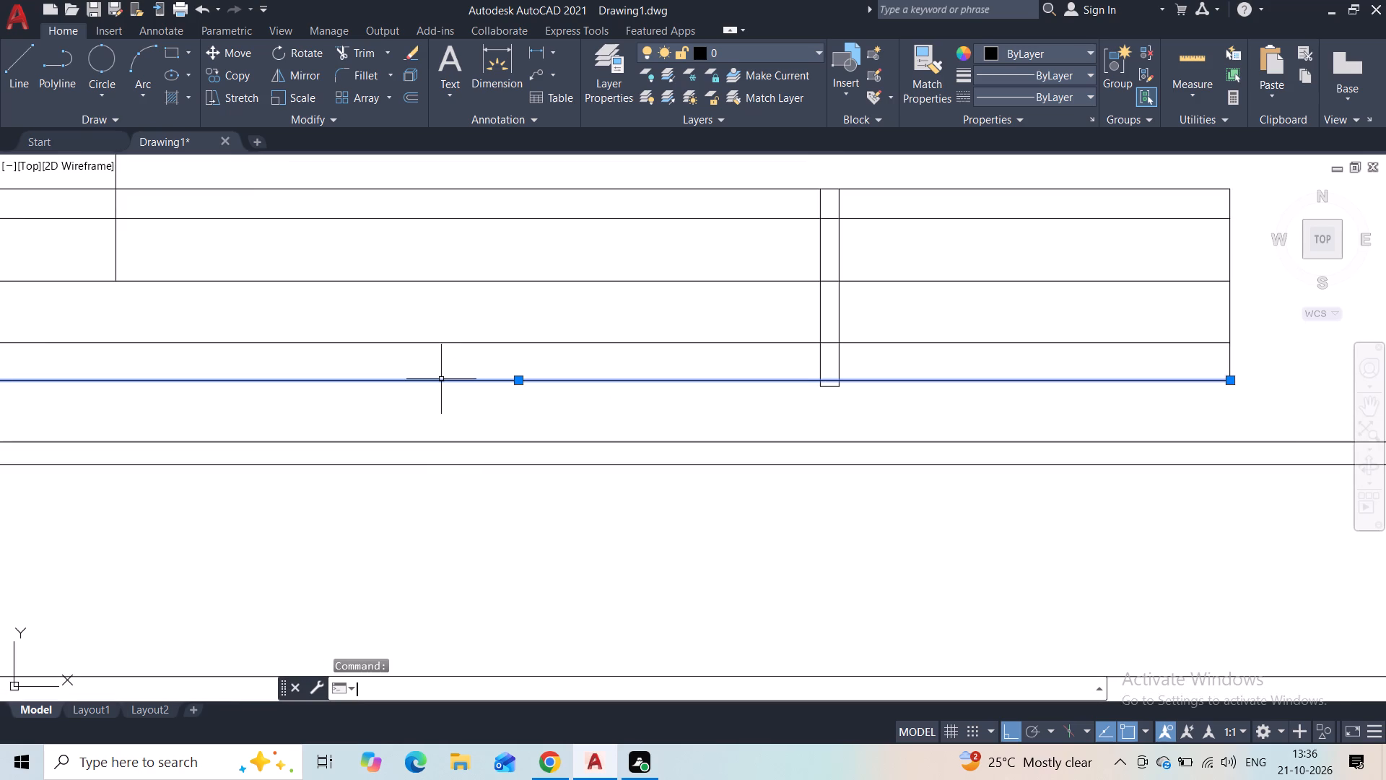
{"action": "key", "text": "Delete"}
{"action": "key", "text": "Escape"}
{"action": "key", "text": "Escape"}
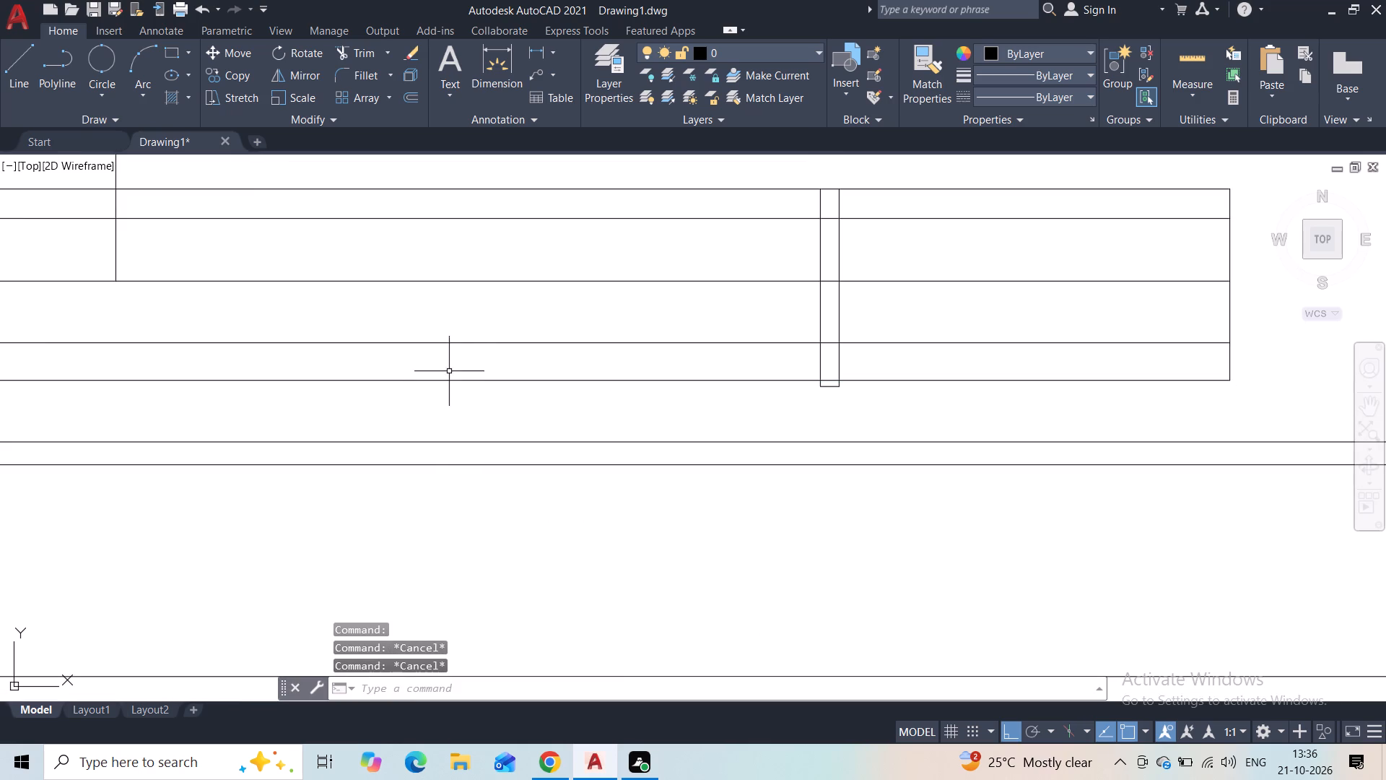
{"action": "left_click", "coordinate": [458, 363]}
{"action": "left_click", "coordinate": [447, 391]}
{"action": "key", "text": "Delete"}
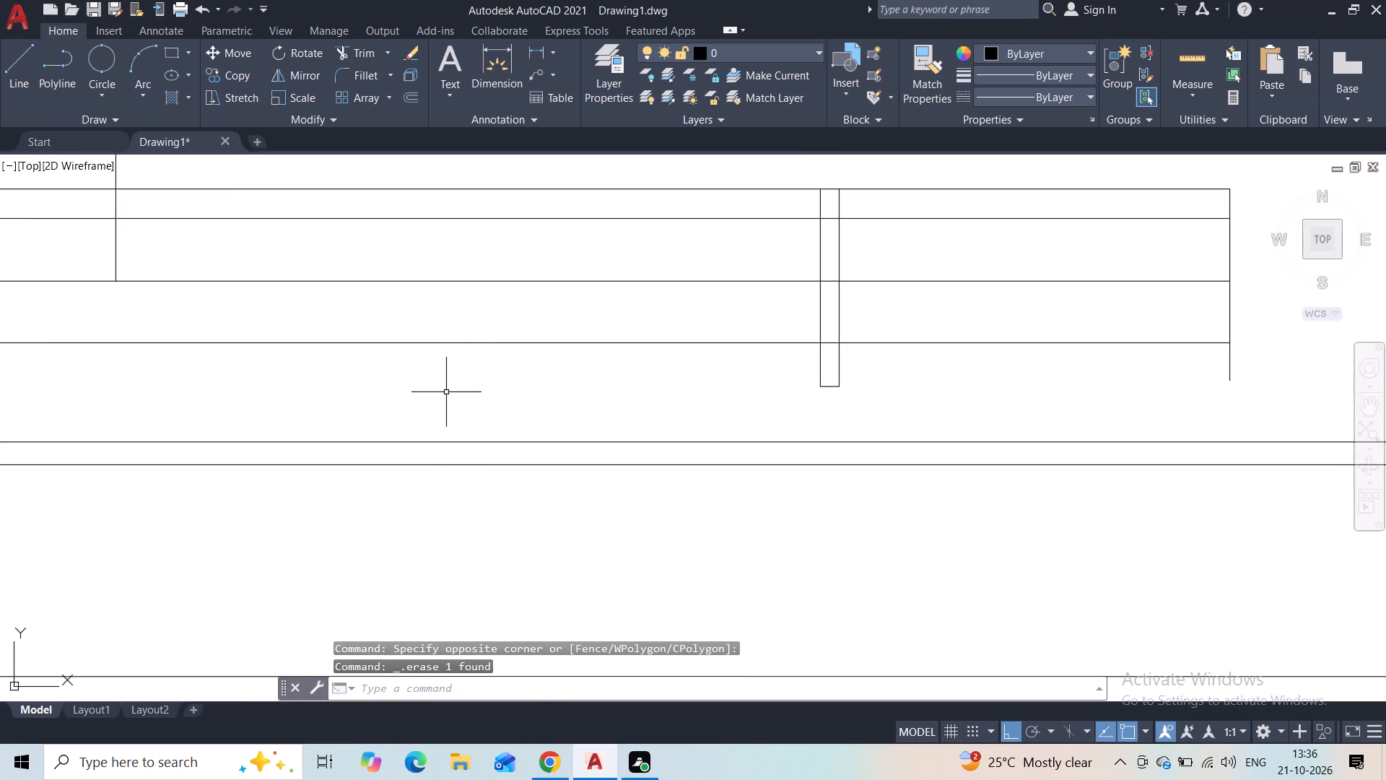
Erase the short vertical segment hanging below the lowest rail at the terrace railing's right end.
{"action": "scroll", "coordinate": [452, 381], "scroll_direction": "down", "scroll_amount": 3}
{"action": "scroll", "coordinate": [385, 380], "scroll_direction": "up", "scroll_amount": 1}
{"action": "middle_click_drag", "start_coordinate": [384, 380], "coordinate": [413, 376]}
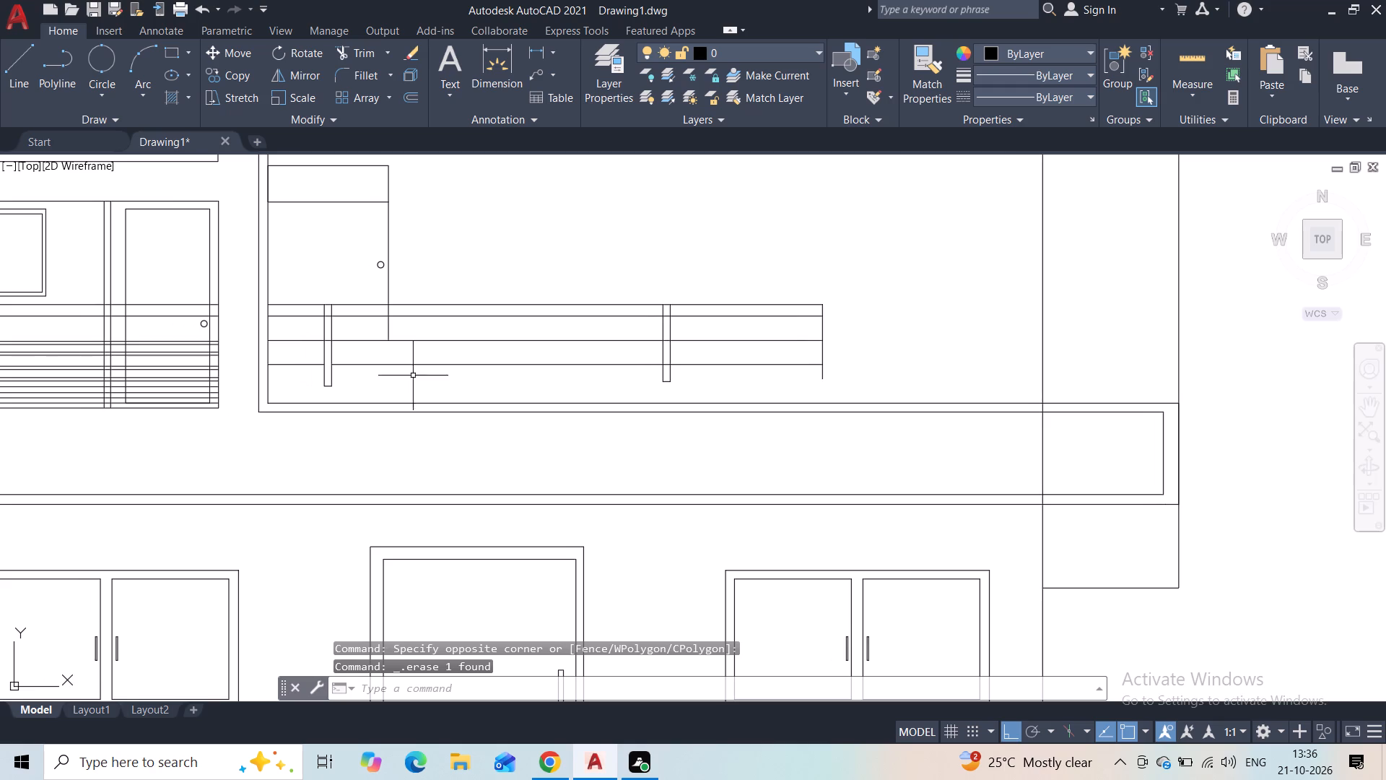
{"action": "scroll", "coordinate": [348, 363], "scroll_direction": "up", "scroll_amount": 2}
{"action": "scroll", "coordinate": [572, 398], "scroll_direction": "down", "scroll_amount": 1}
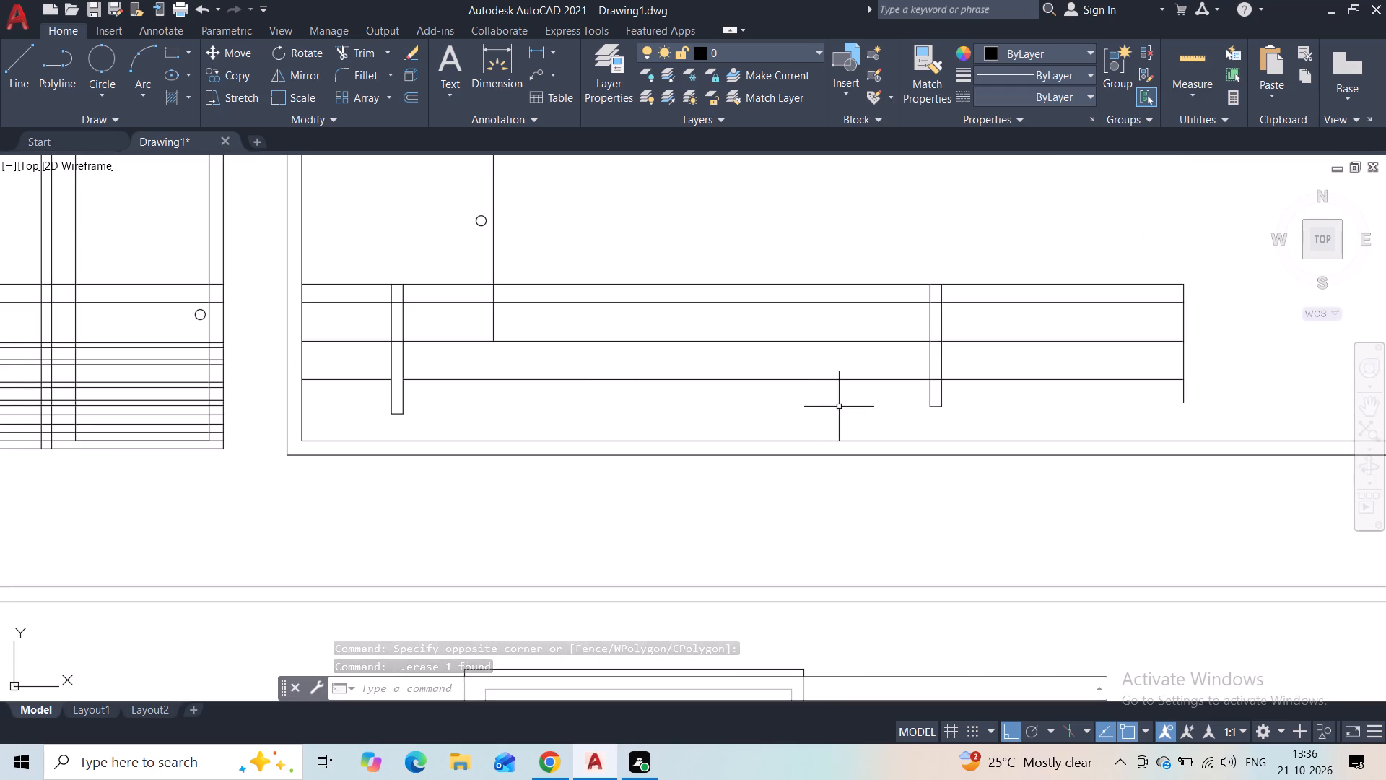
{"action": "middle_click_drag", "start_coordinate": [820, 411], "coordinate": [659, 405]}
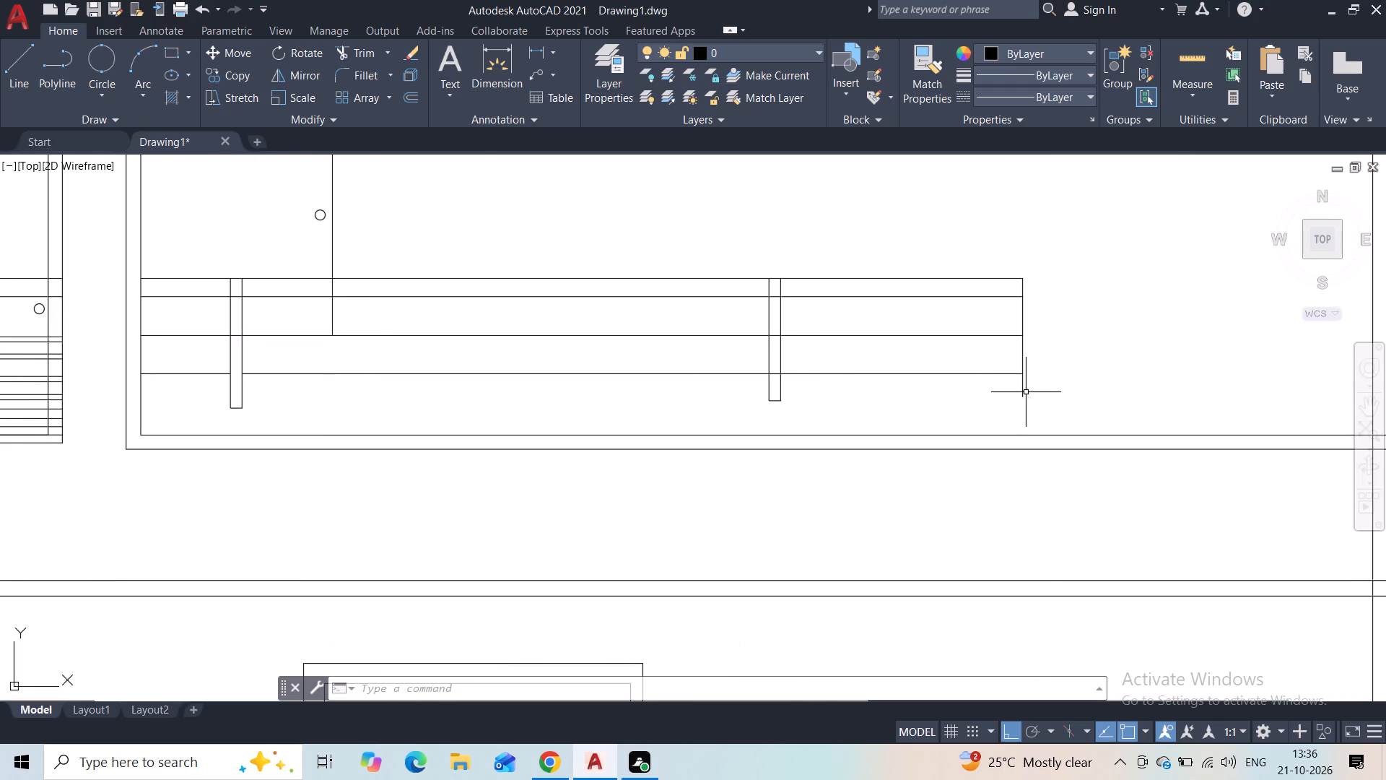
{"action": "left_click", "coordinate": [1023, 389]}
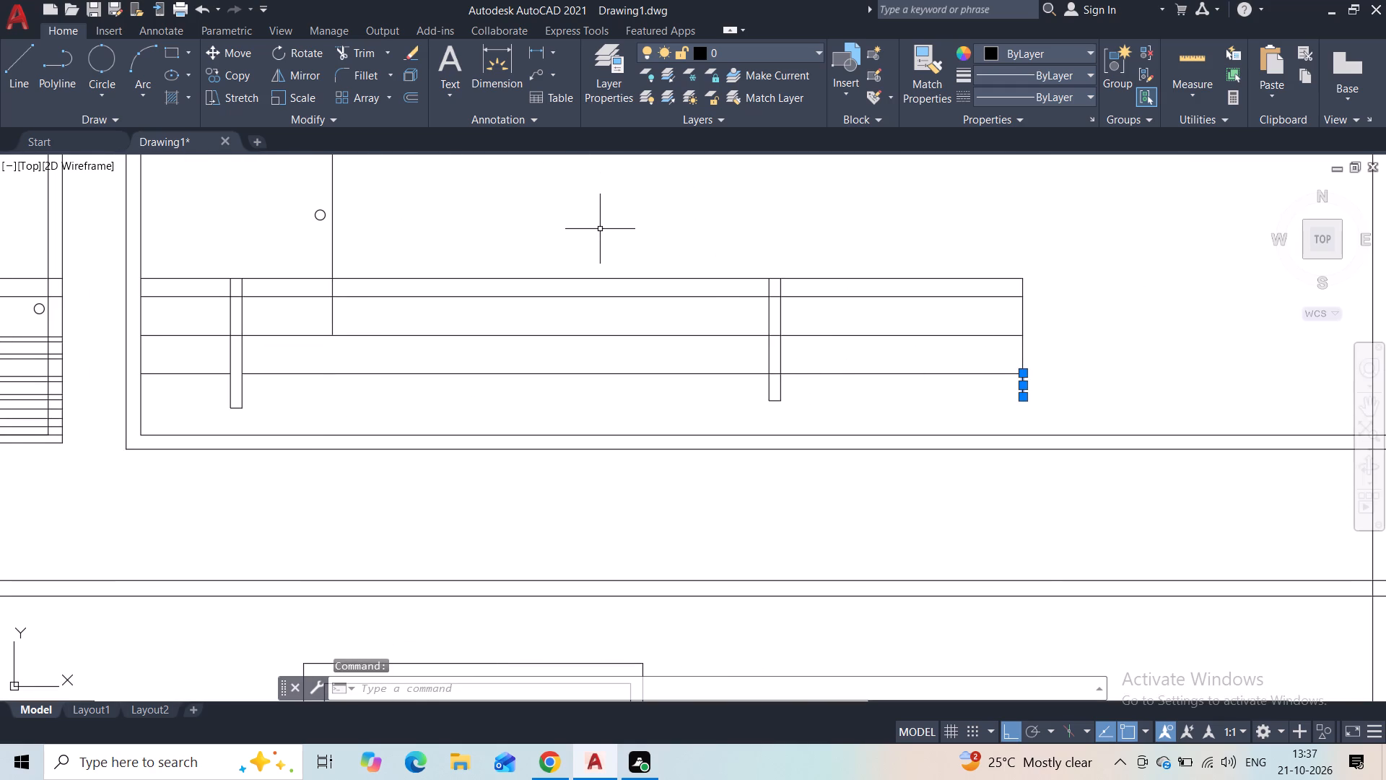
{"action": "key", "text": "Delete"}
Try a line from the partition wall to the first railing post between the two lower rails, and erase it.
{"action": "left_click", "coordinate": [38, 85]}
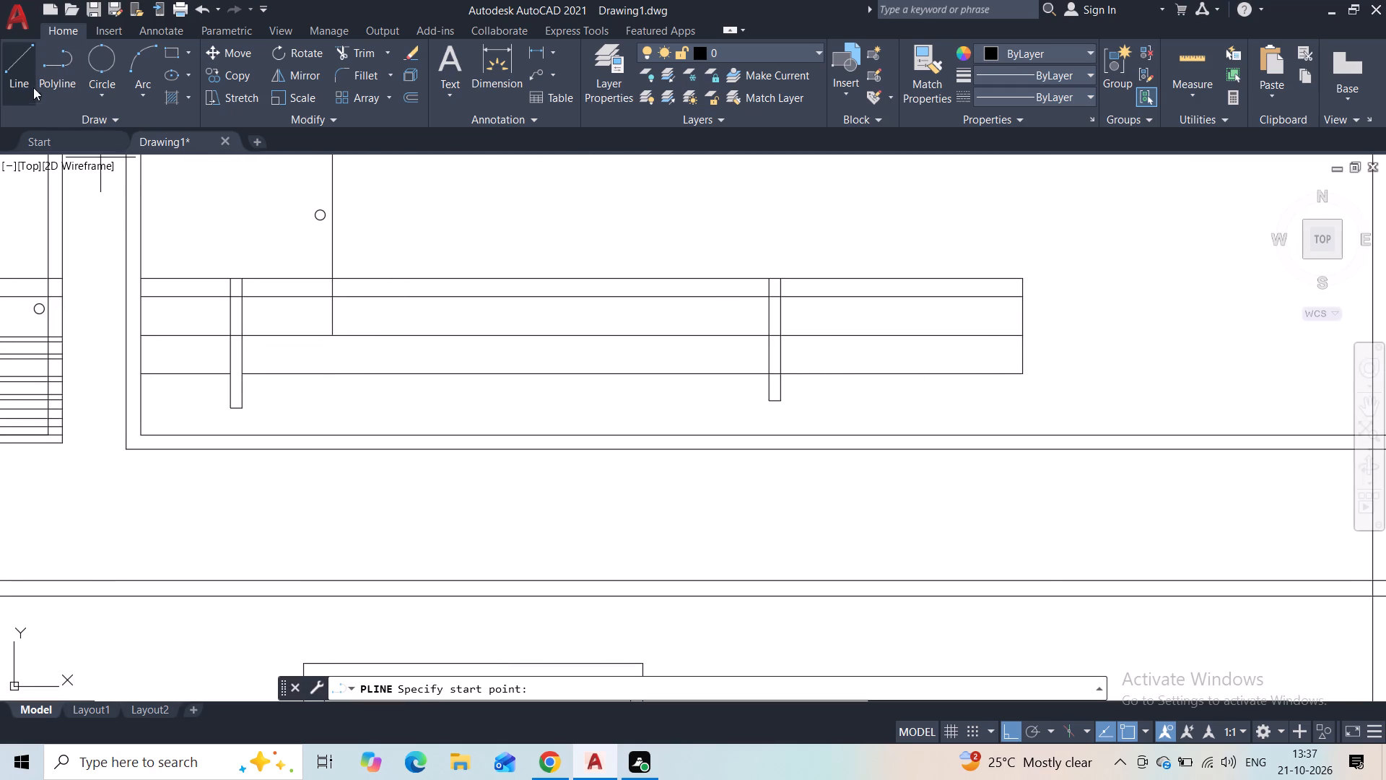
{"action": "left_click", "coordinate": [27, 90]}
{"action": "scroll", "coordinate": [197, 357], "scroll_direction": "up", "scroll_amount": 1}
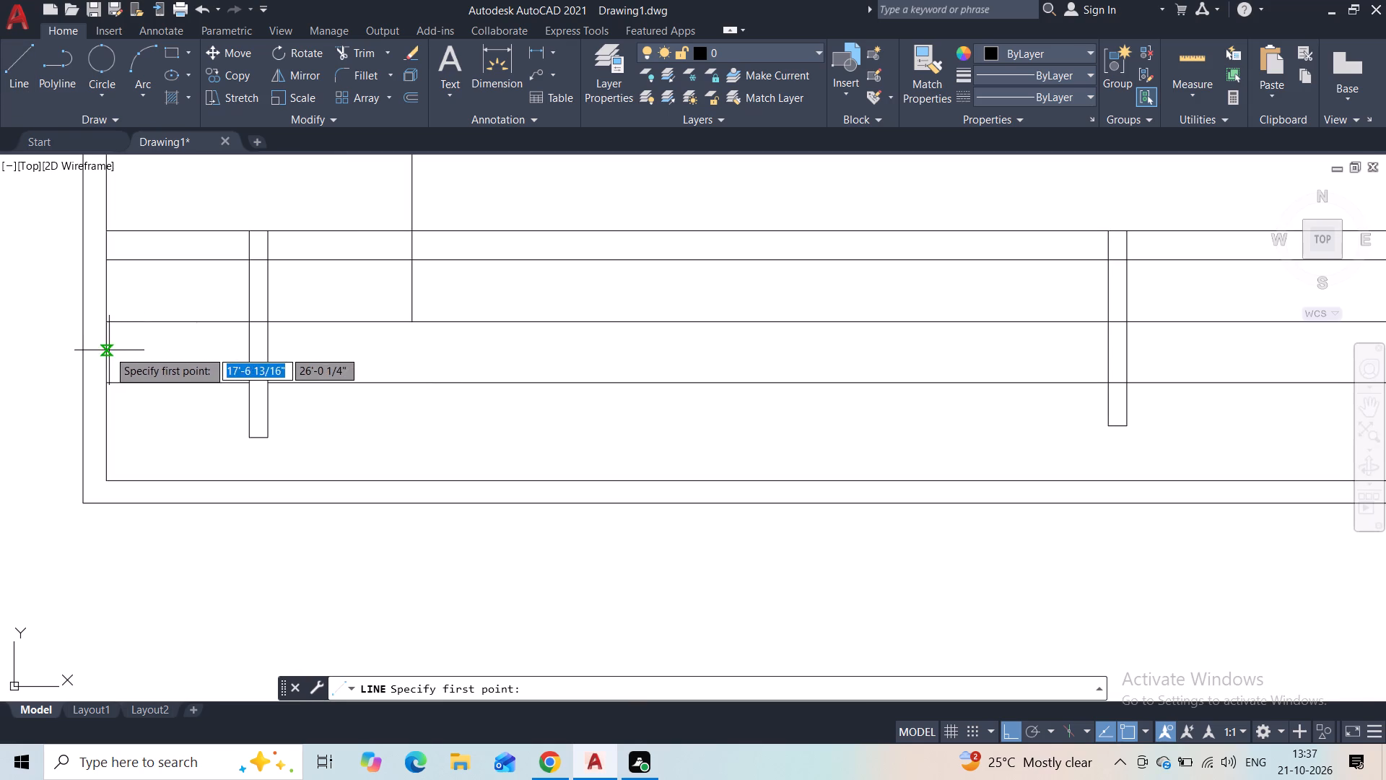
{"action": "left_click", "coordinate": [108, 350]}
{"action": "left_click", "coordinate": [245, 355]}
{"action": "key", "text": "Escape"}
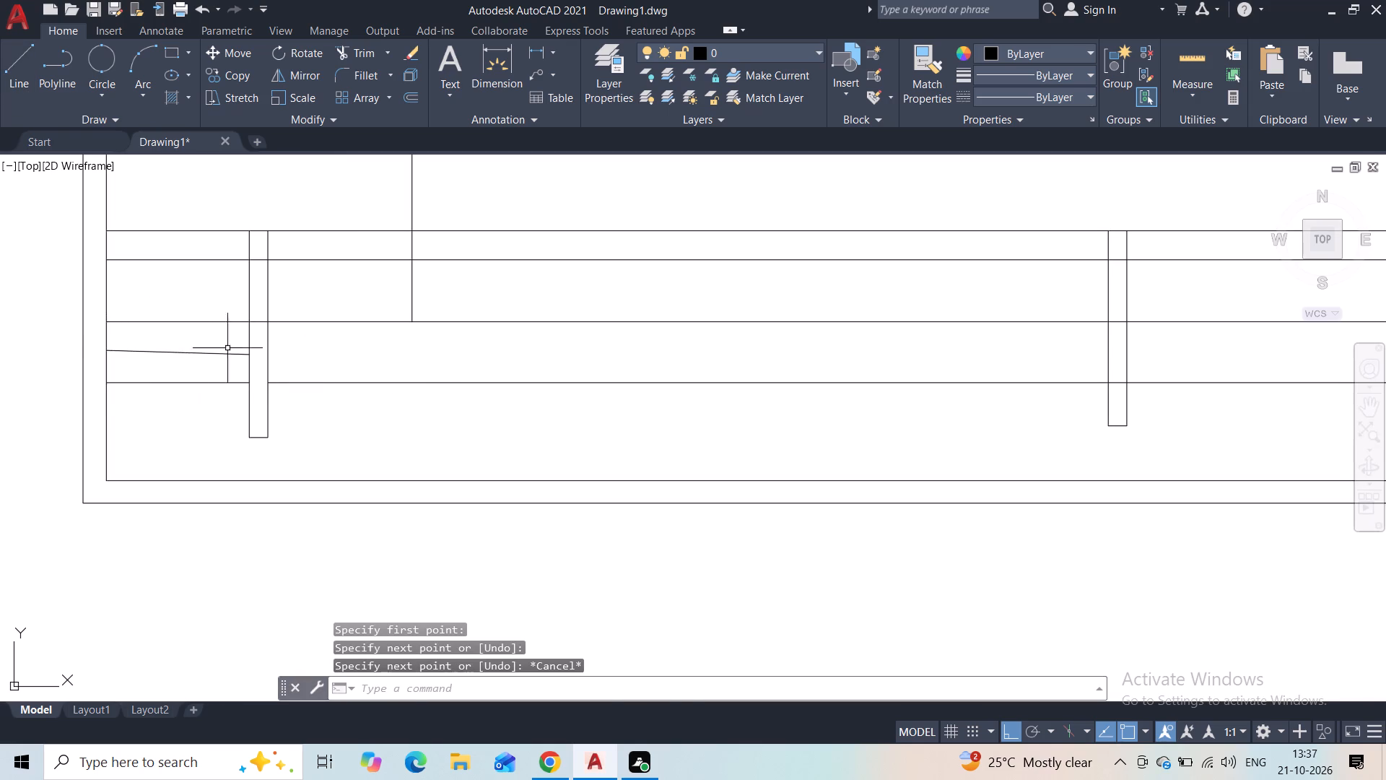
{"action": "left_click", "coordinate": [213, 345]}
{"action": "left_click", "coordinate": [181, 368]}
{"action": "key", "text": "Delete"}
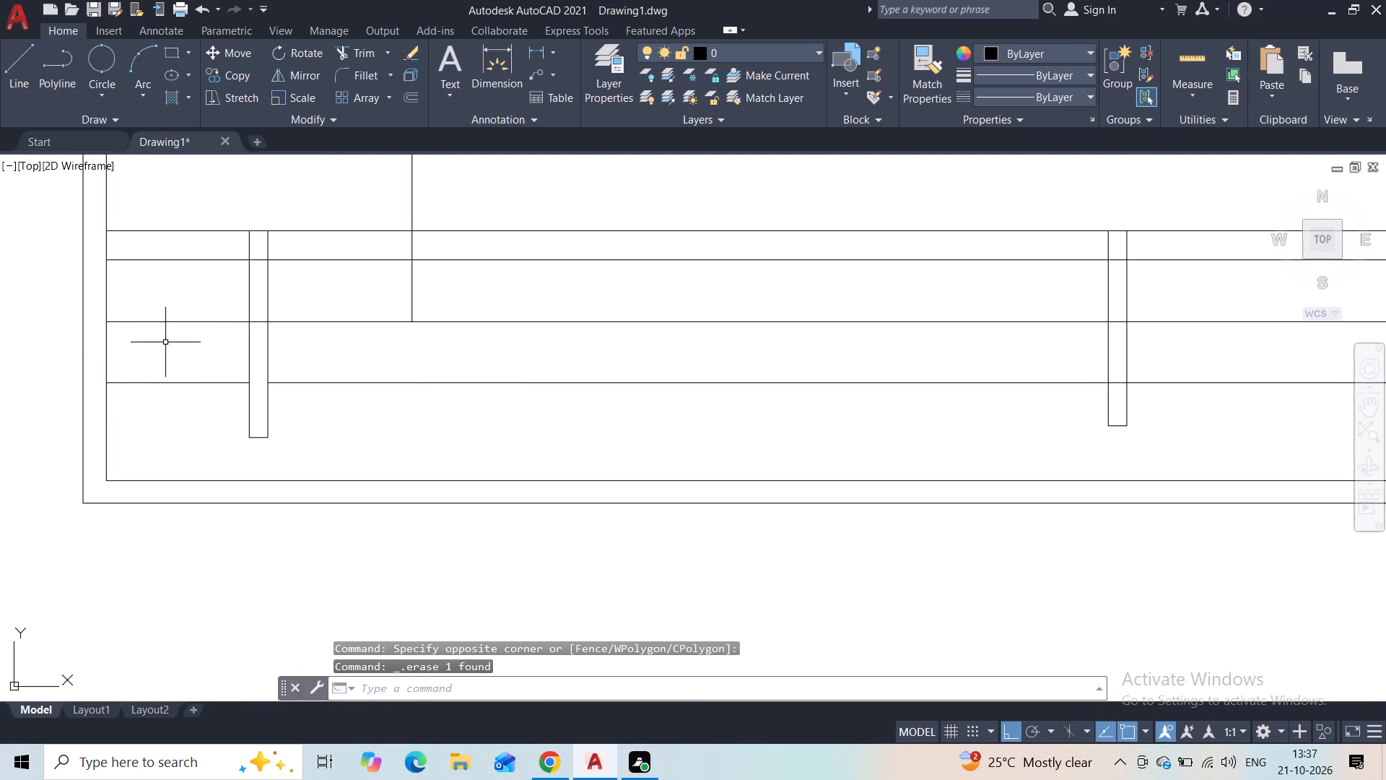
Draw a horizontal rail between the two lowest railing lines, in three segments from the partition wall past both posts to the railing's end.
{"action": "left_click", "coordinate": [12, 89]}
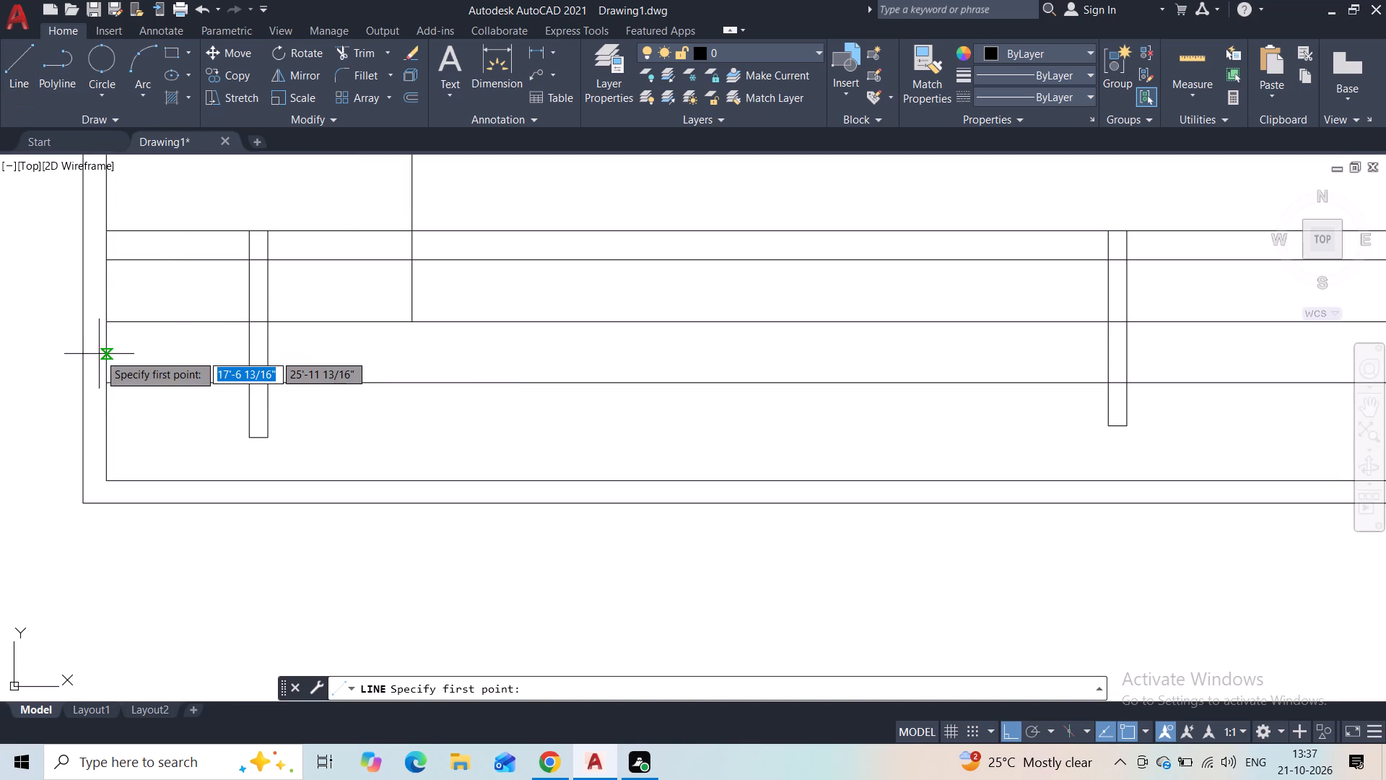
{"action": "left_click", "coordinate": [106, 355]}
{"action": "left_click", "coordinate": [255, 357]}
{"action": "key", "text": "Escape"}
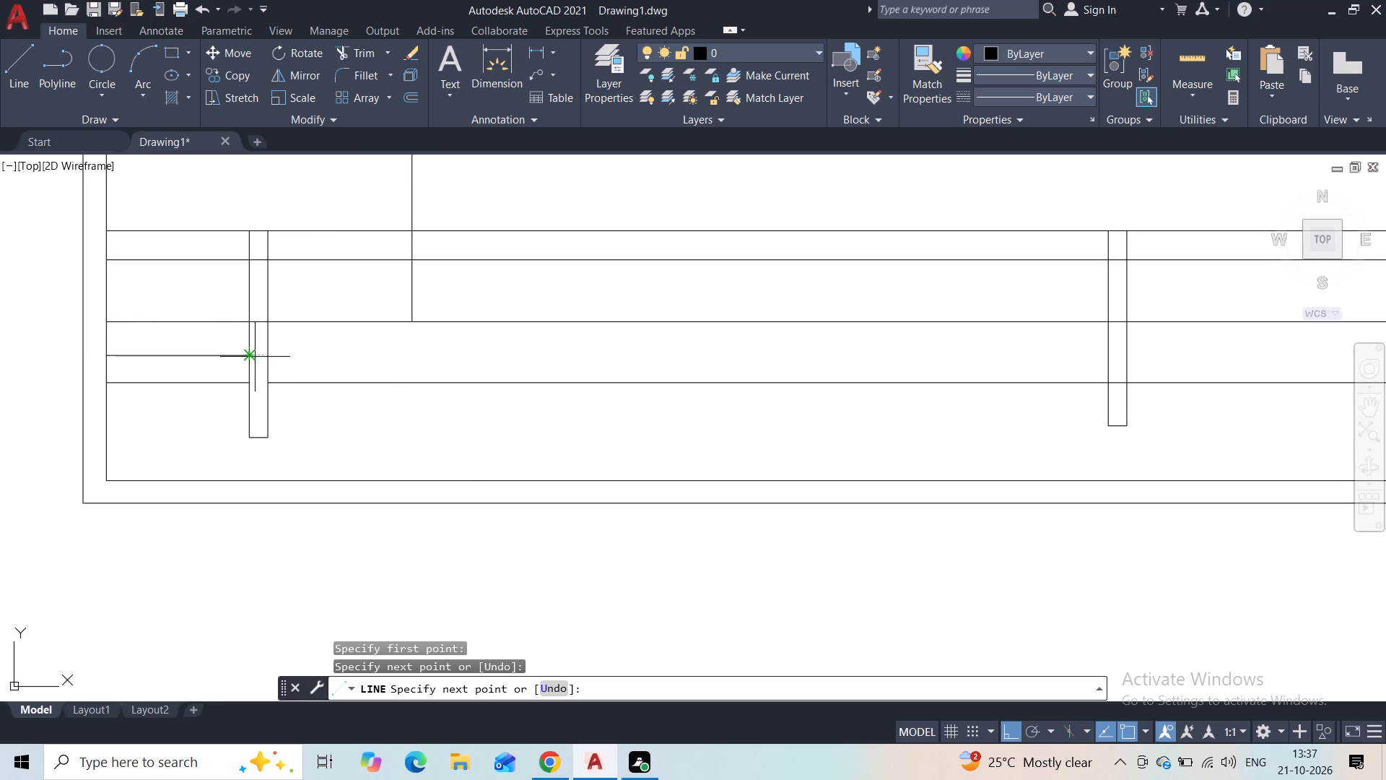
{"action": "key", "text": "space"}
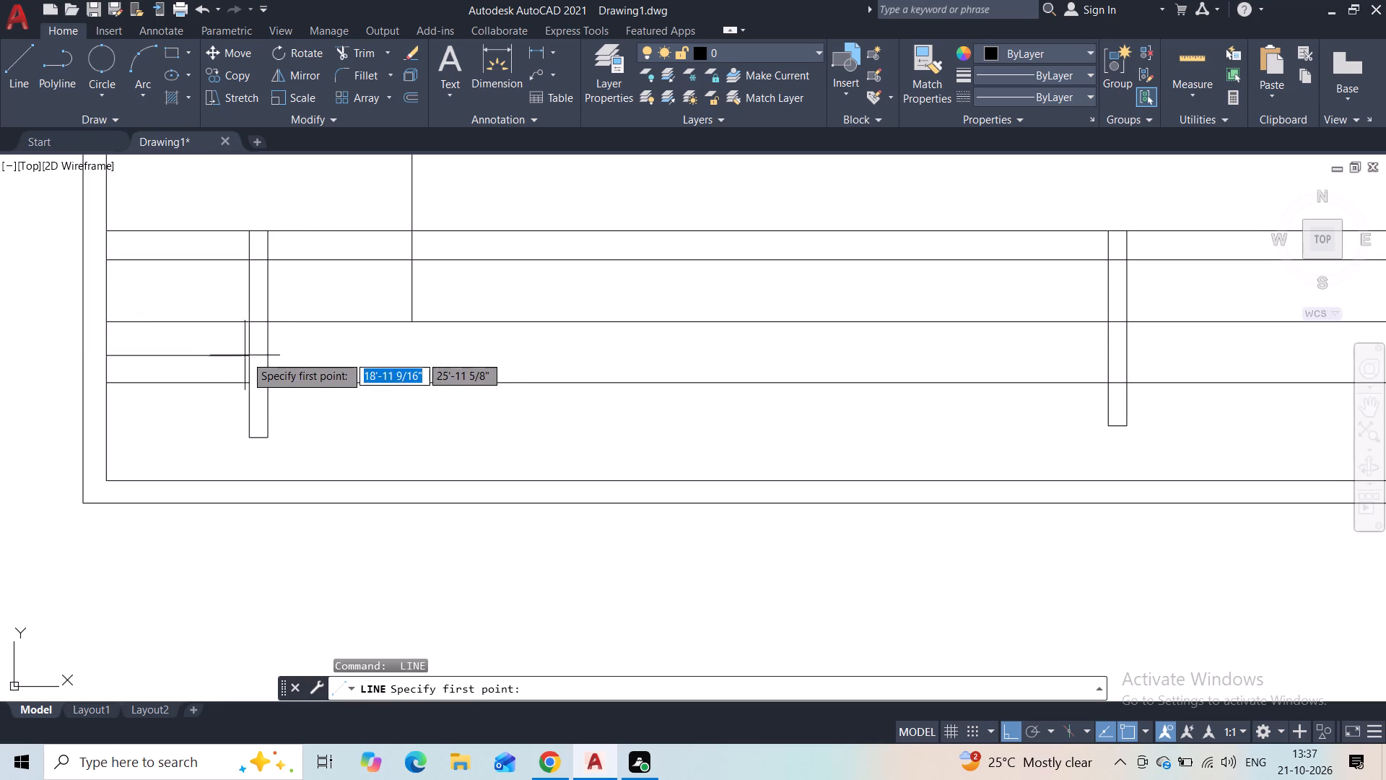
{"action": "left_click", "coordinate": [274, 361]}
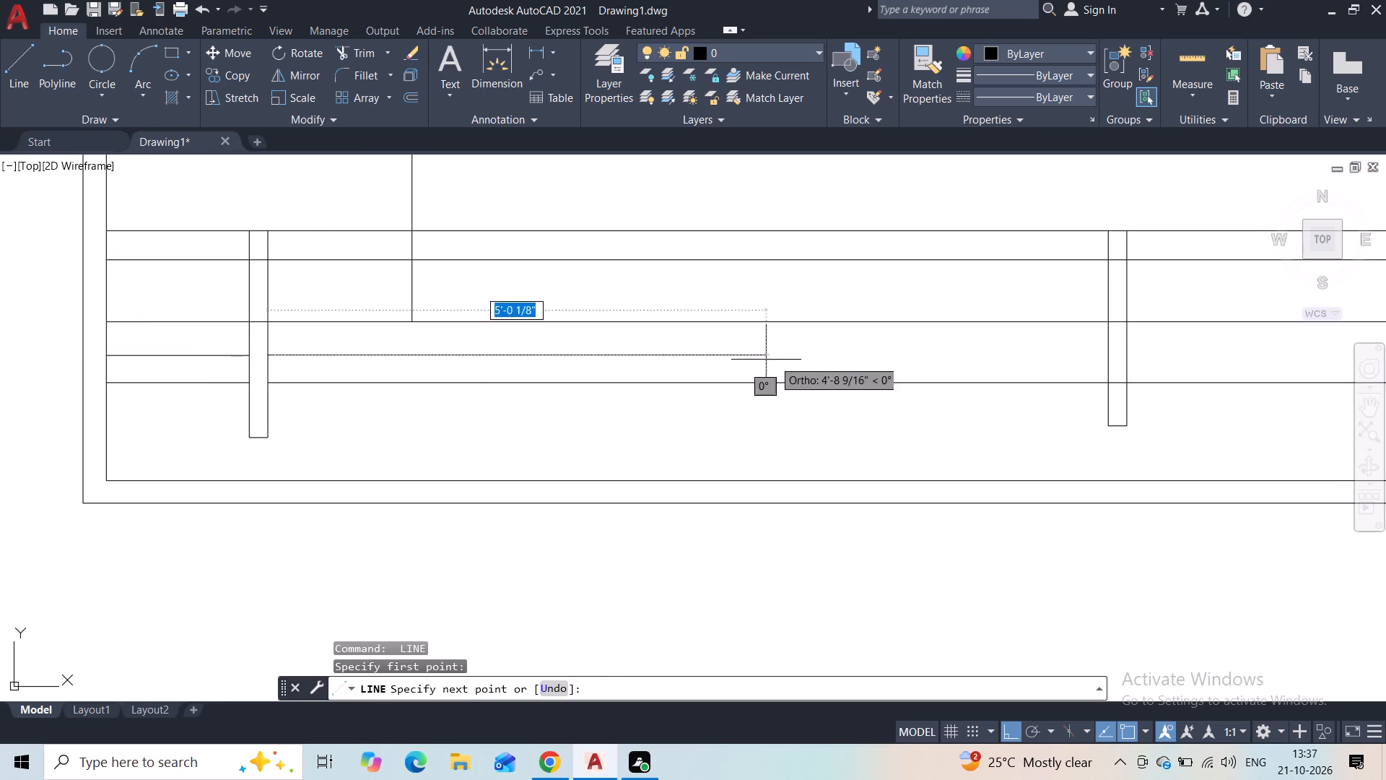
{"action": "left_click", "coordinate": [1103, 355]}
{"action": "key", "text": "Escape"}
{"action": "middle_click_drag", "start_coordinate": [1078, 364], "coordinate": [797, 368]}
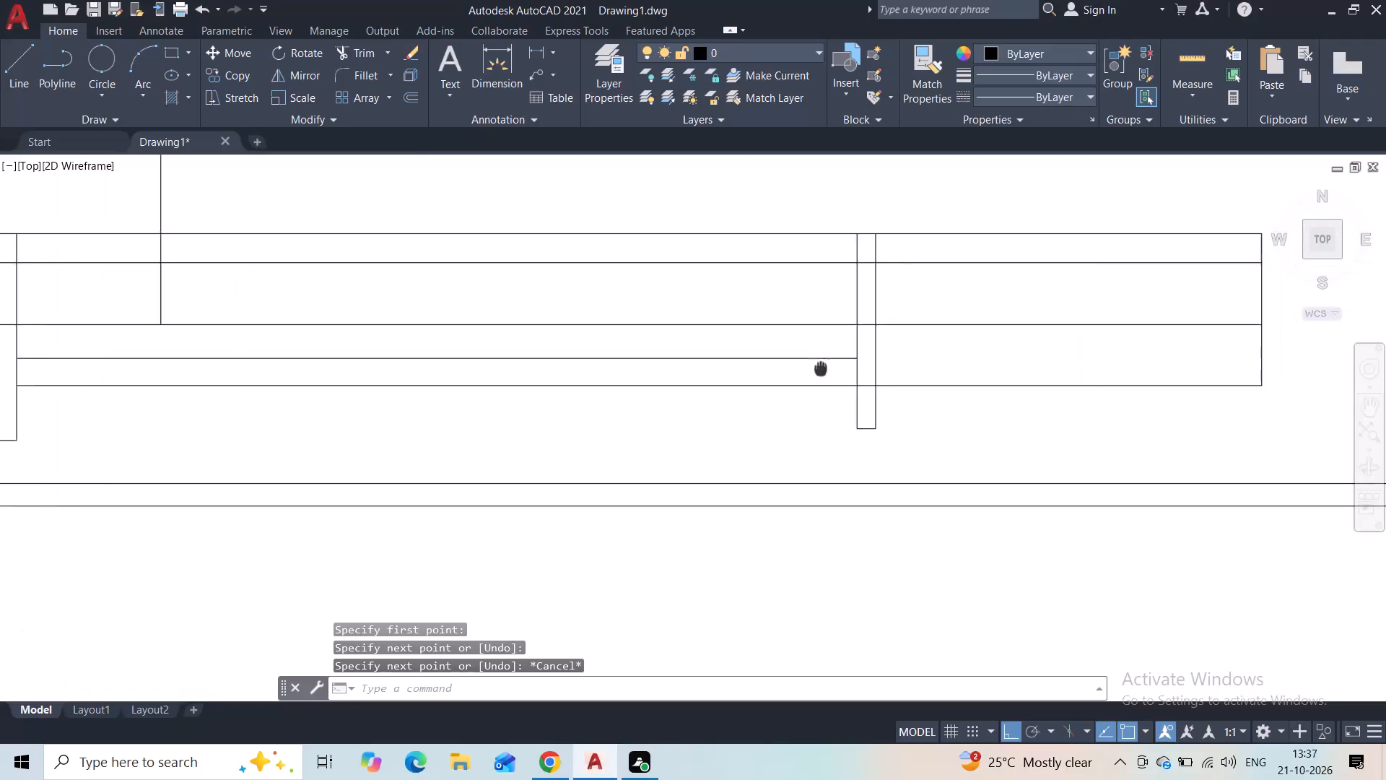
{"action": "middle_click_drag", "start_coordinate": [797, 368], "coordinate": [632, 368]}
{"action": "key", "text": "space"}
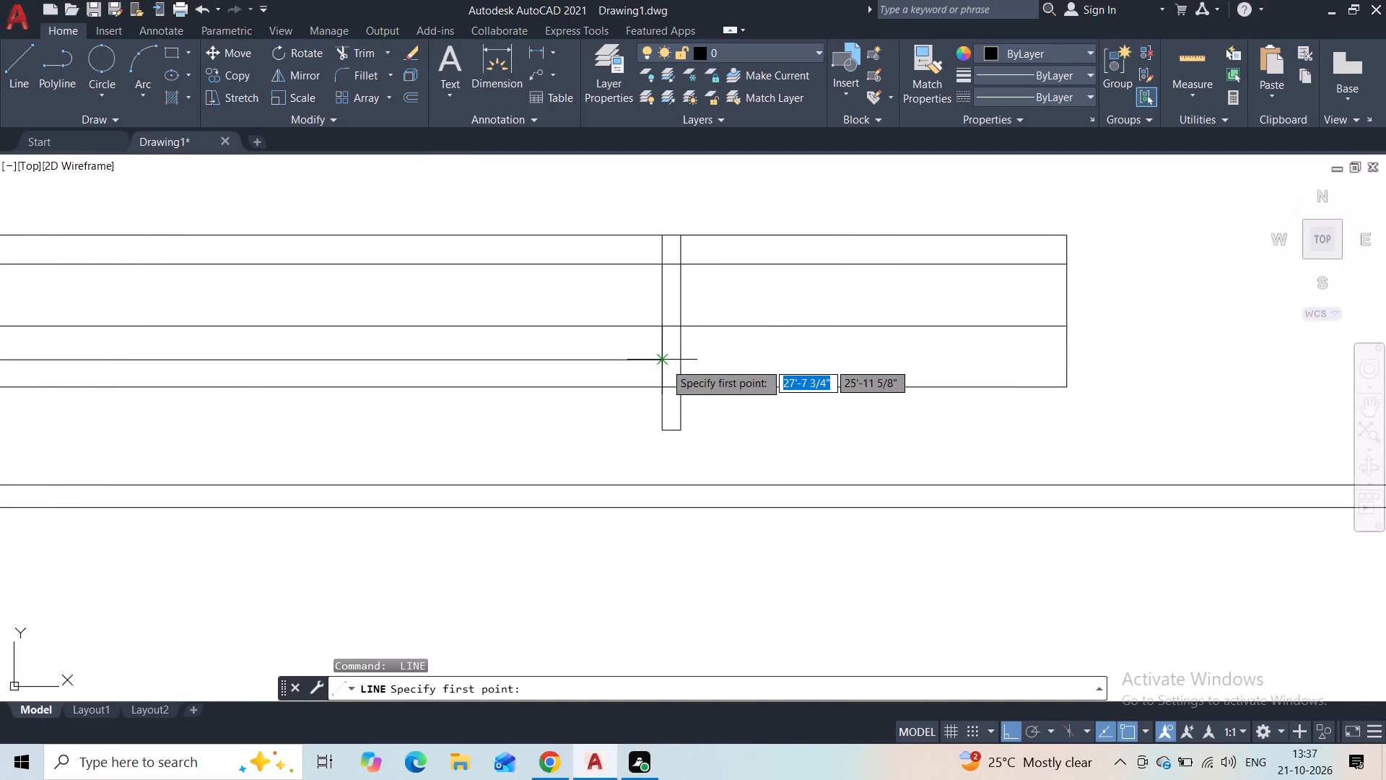
{"action": "left_click", "coordinate": [679, 361]}
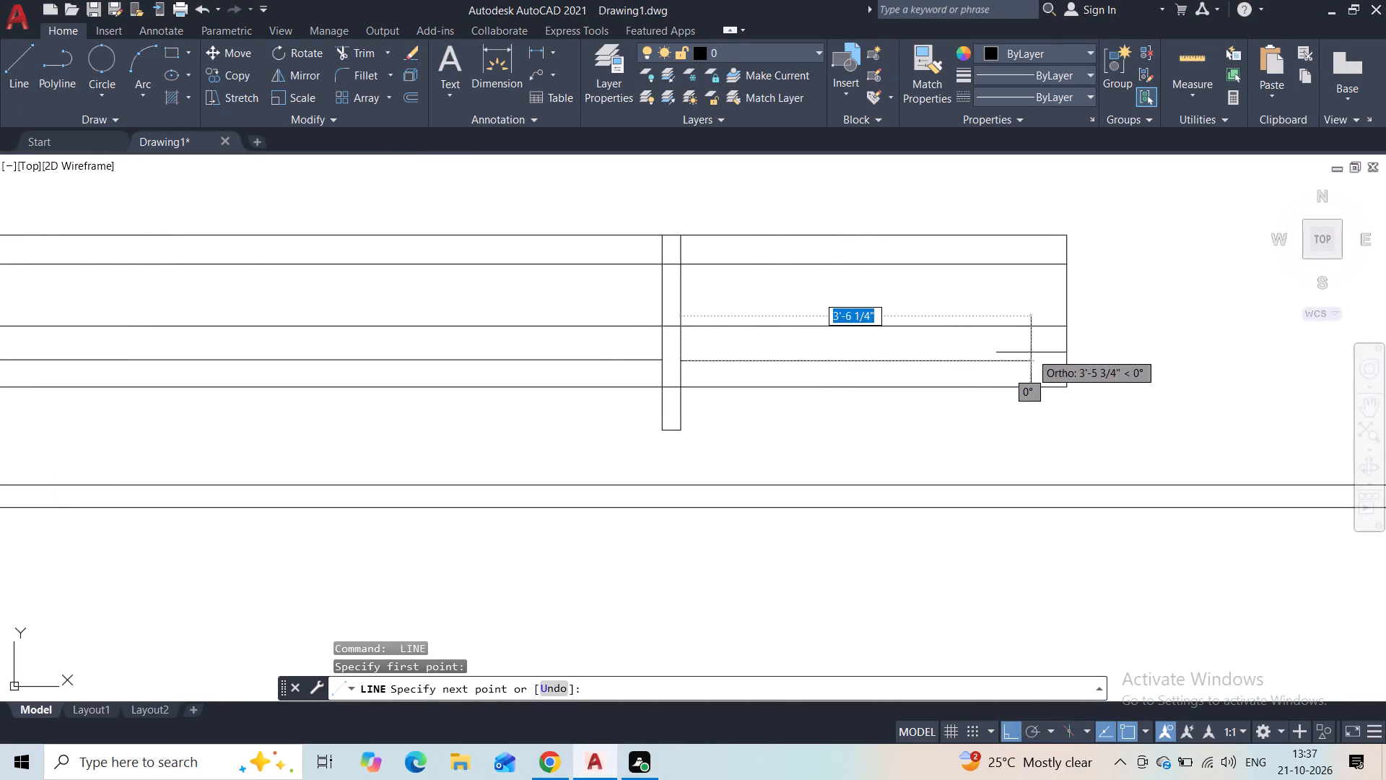
{"action": "left_click", "coordinate": [1063, 367]}
{"action": "key", "text": "Escape"}
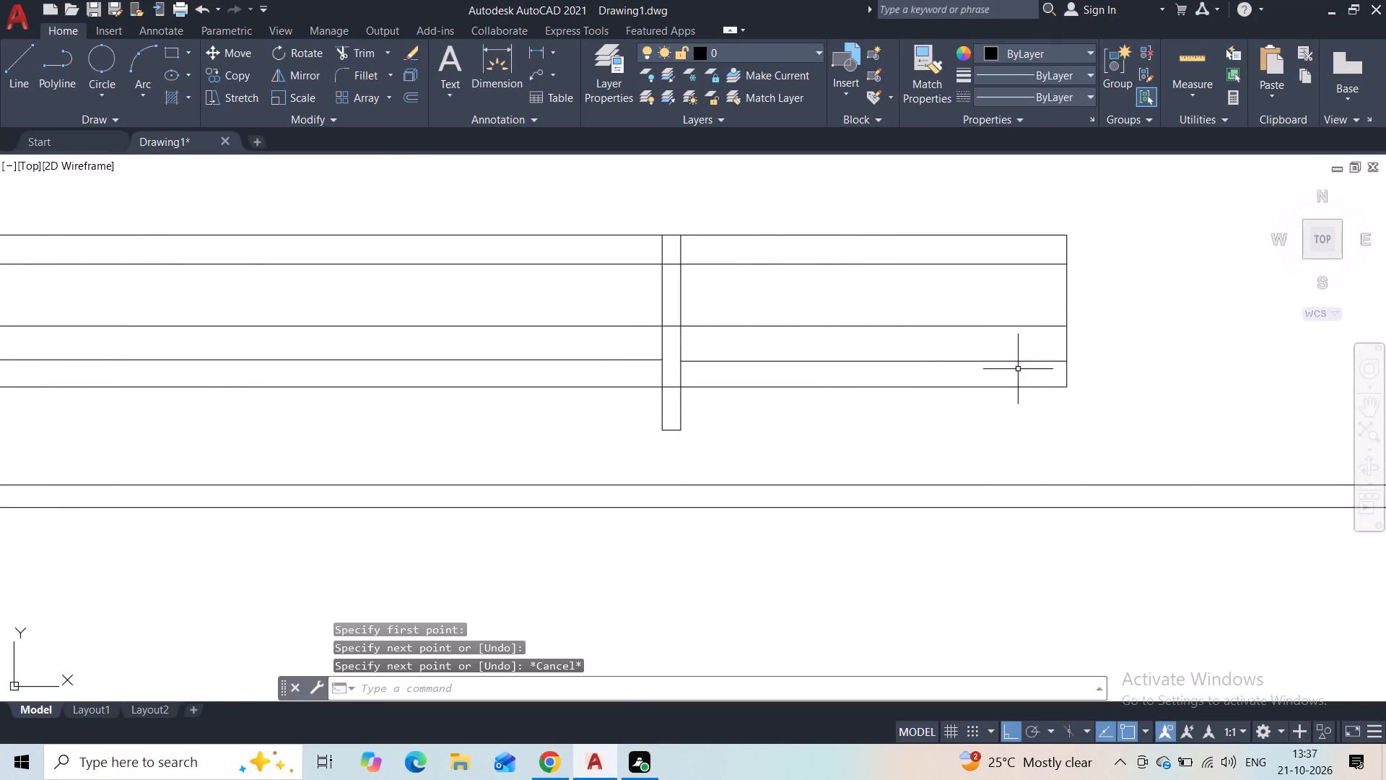
Draw a rail midway between the second and third railing lines, from the partition wall to the first post and on to the second post.
{"action": "scroll", "coordinate": [935, 370], "scroll_direction": "down", "scroll_amount": 1}
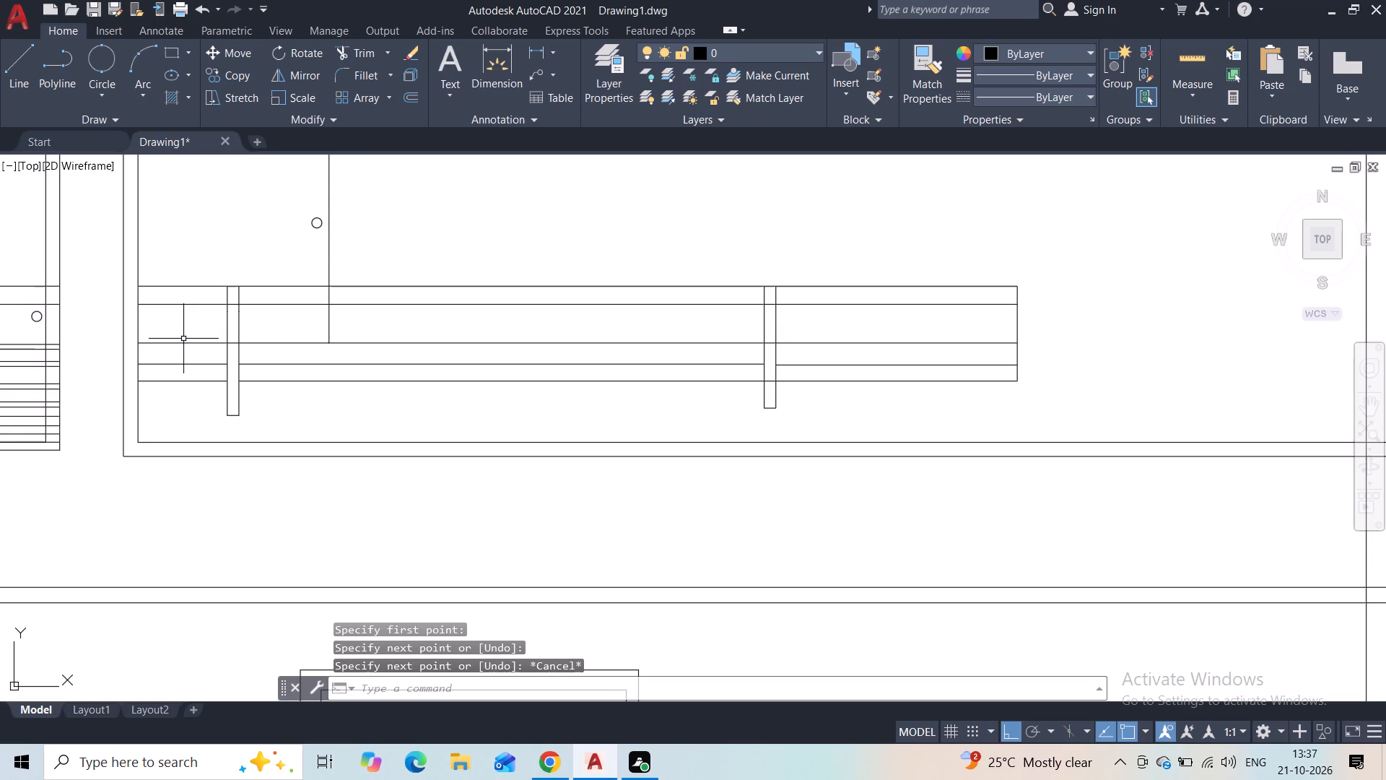
{"action": "key", "text": "space"}
{"action": "left_click", "coordinate": [140, 326]}
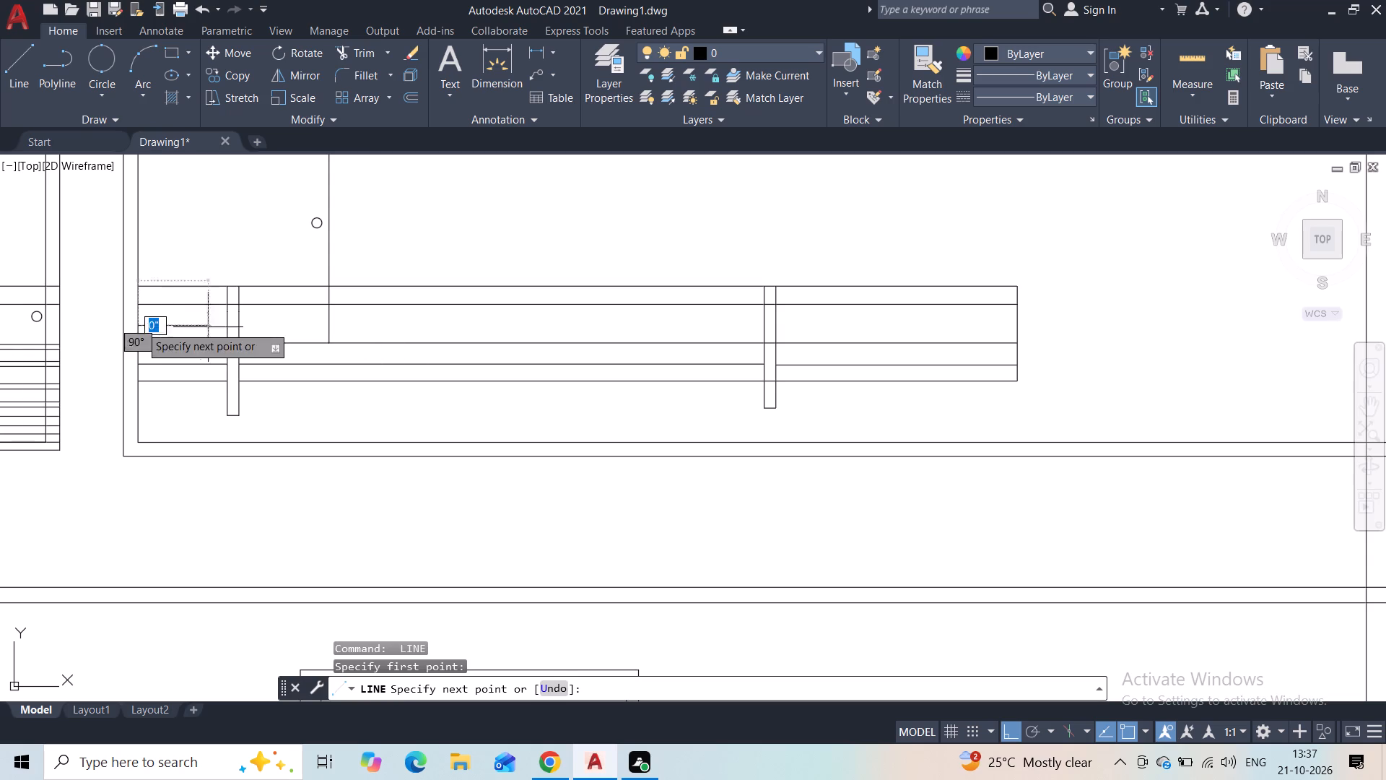
{"action": "left_click", "coordinate": [225, 327]}
{"action": "key", "text": "Escape"}
{"action": "key", "text": "space"}
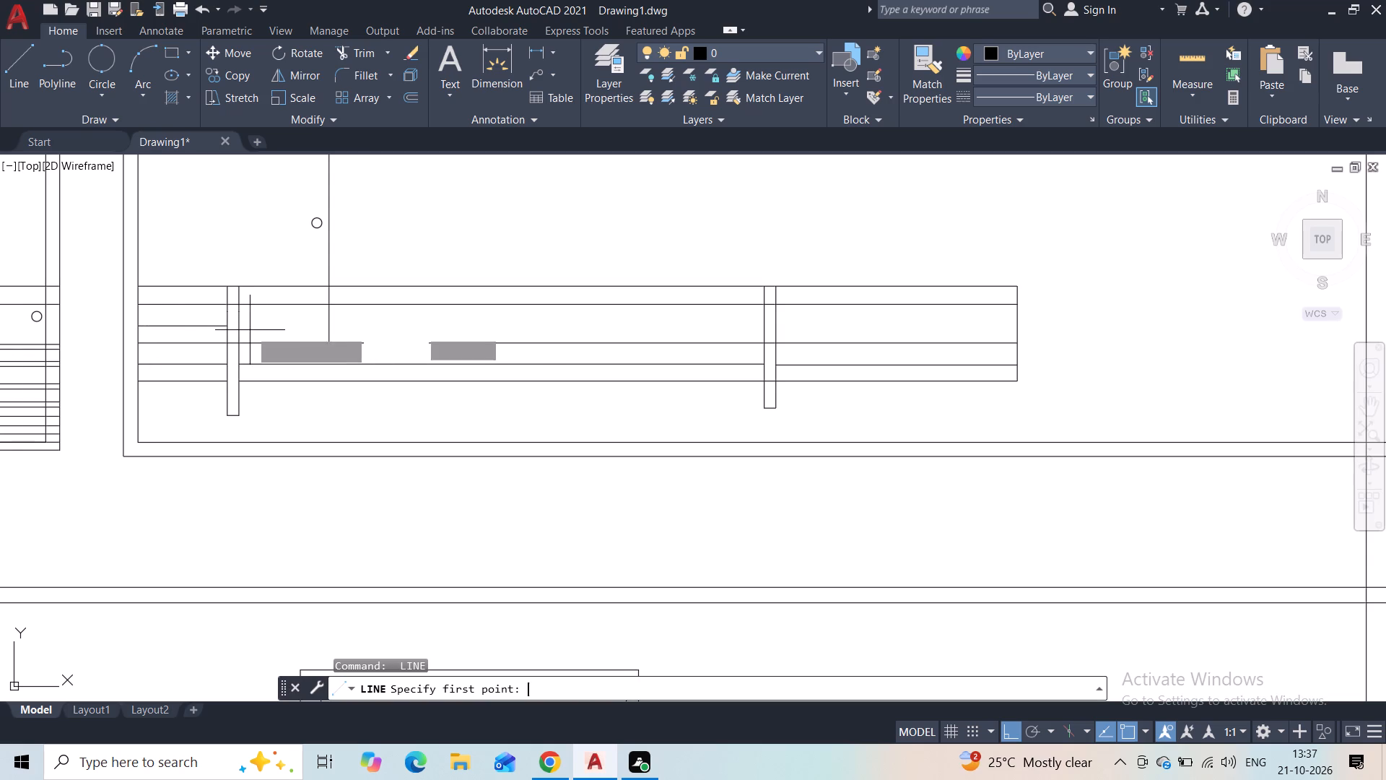
{"action": "left_click", "coordinate": [240, 329]}
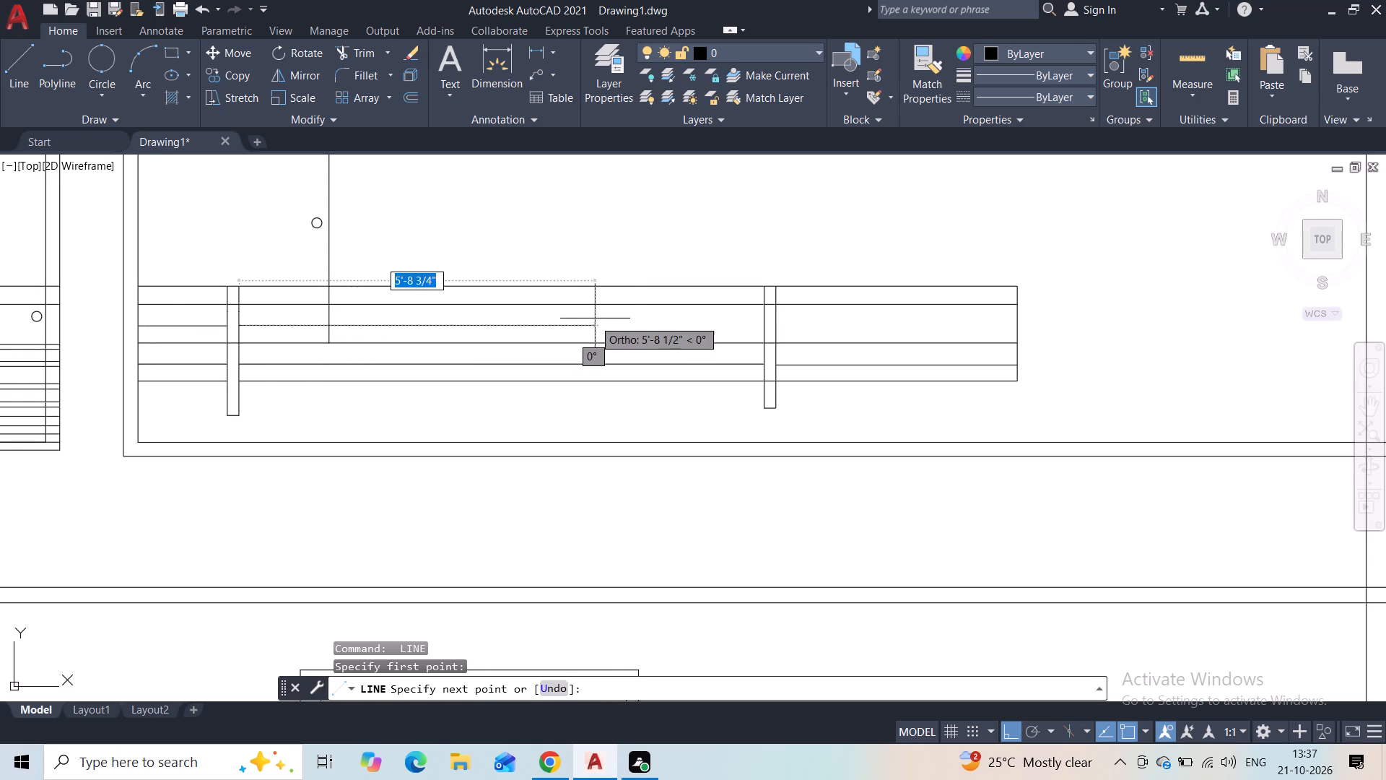
{"action": "left_click", "coordinate": [764, 322]}
{"action": "key", "text": "Escape"}
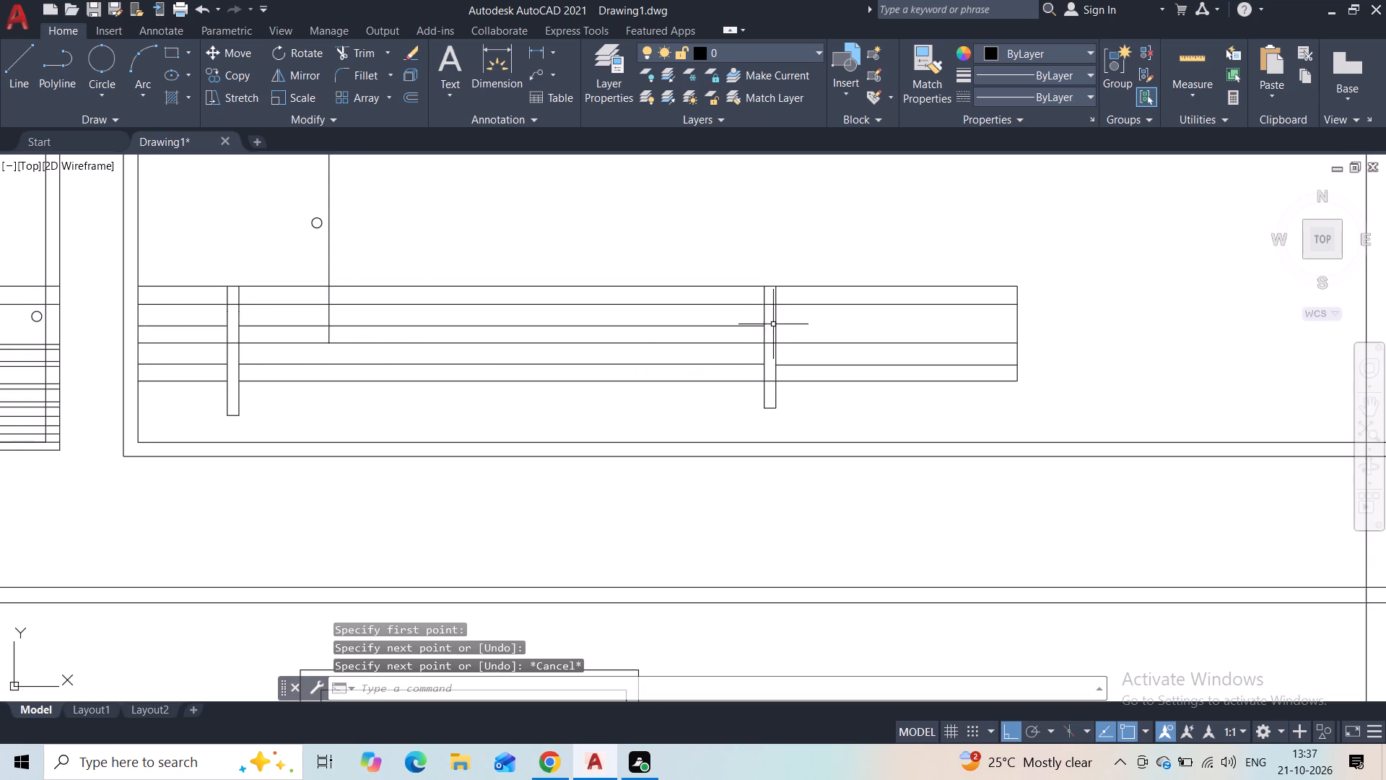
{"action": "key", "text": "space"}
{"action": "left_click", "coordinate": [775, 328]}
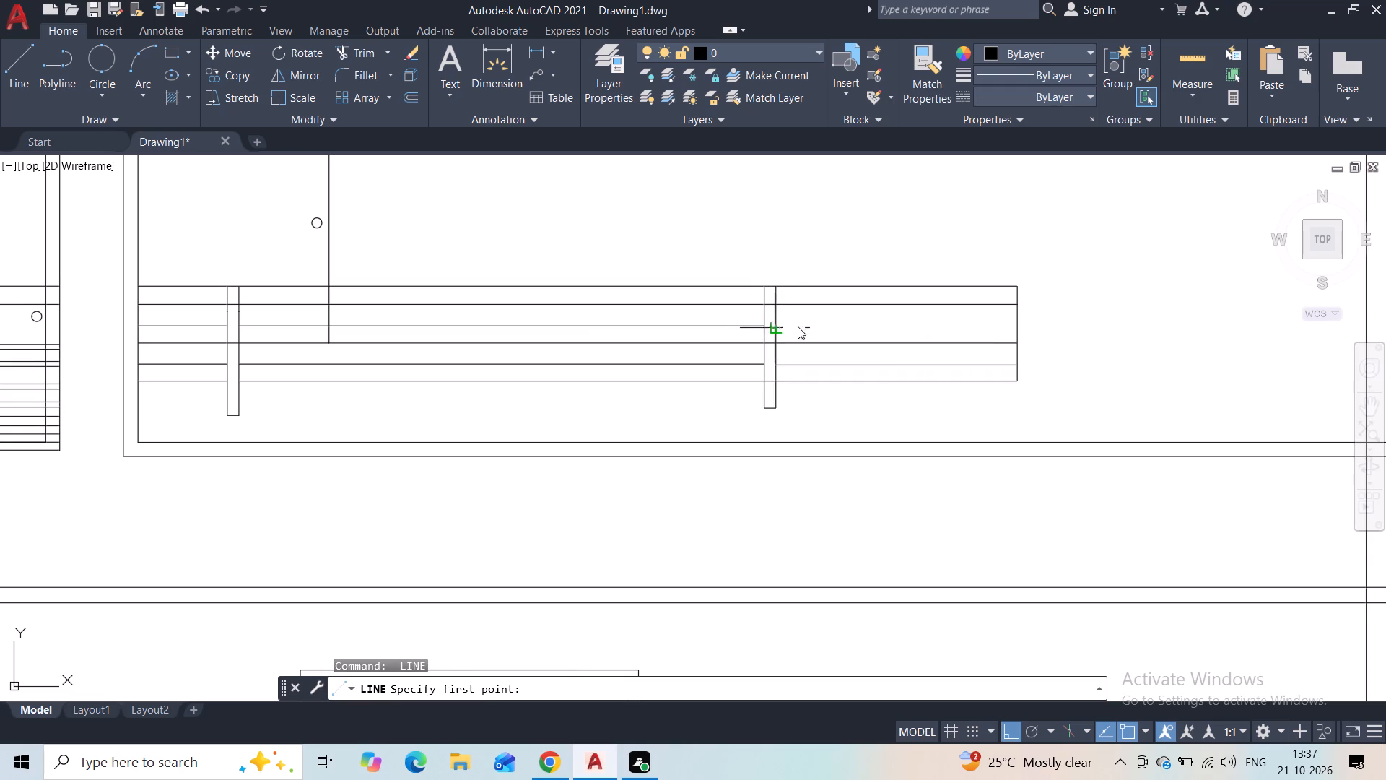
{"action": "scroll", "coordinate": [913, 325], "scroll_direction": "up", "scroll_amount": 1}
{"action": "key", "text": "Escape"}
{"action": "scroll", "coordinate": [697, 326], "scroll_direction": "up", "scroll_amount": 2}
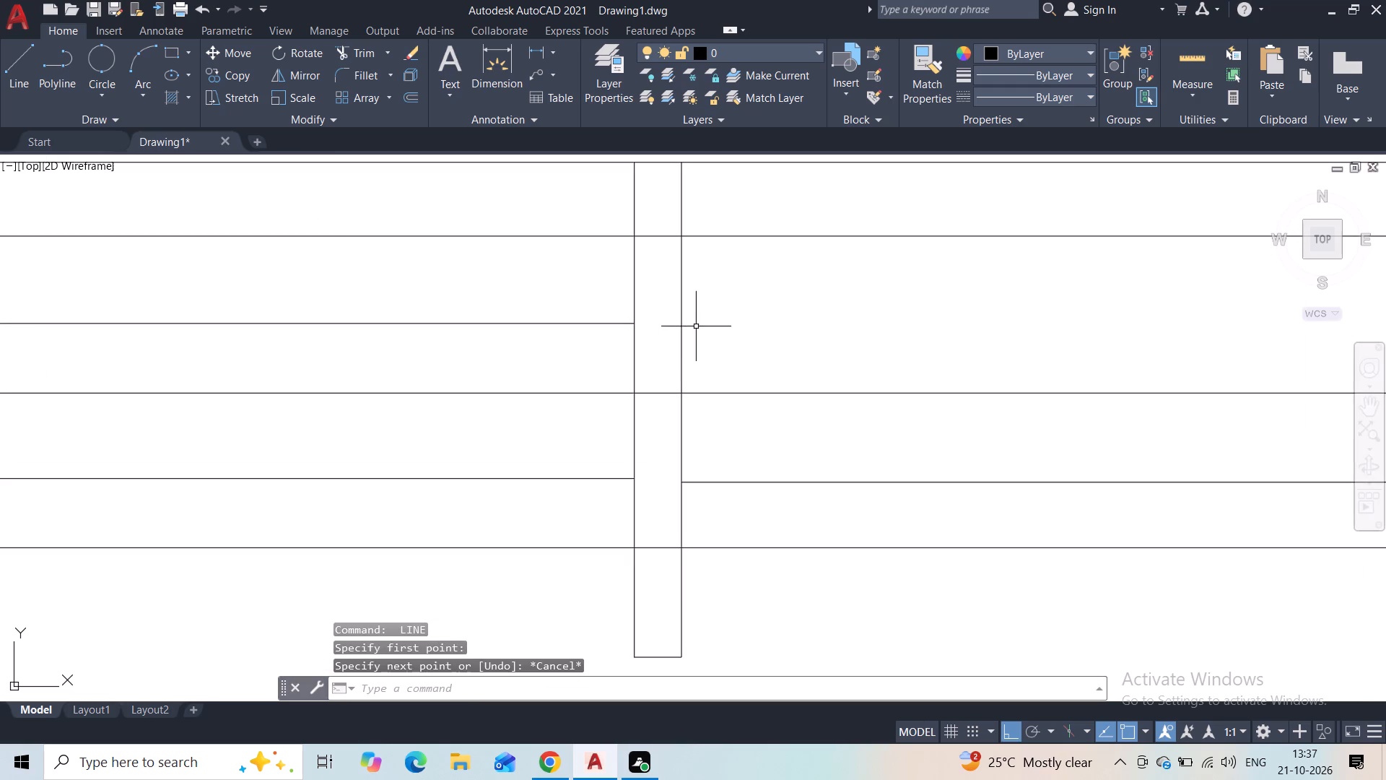
Continue the upper intermediate rail from the second post to the railing's right end, level with its existing segments.
{"action": "left_click", "coordinate": [21, 90]}
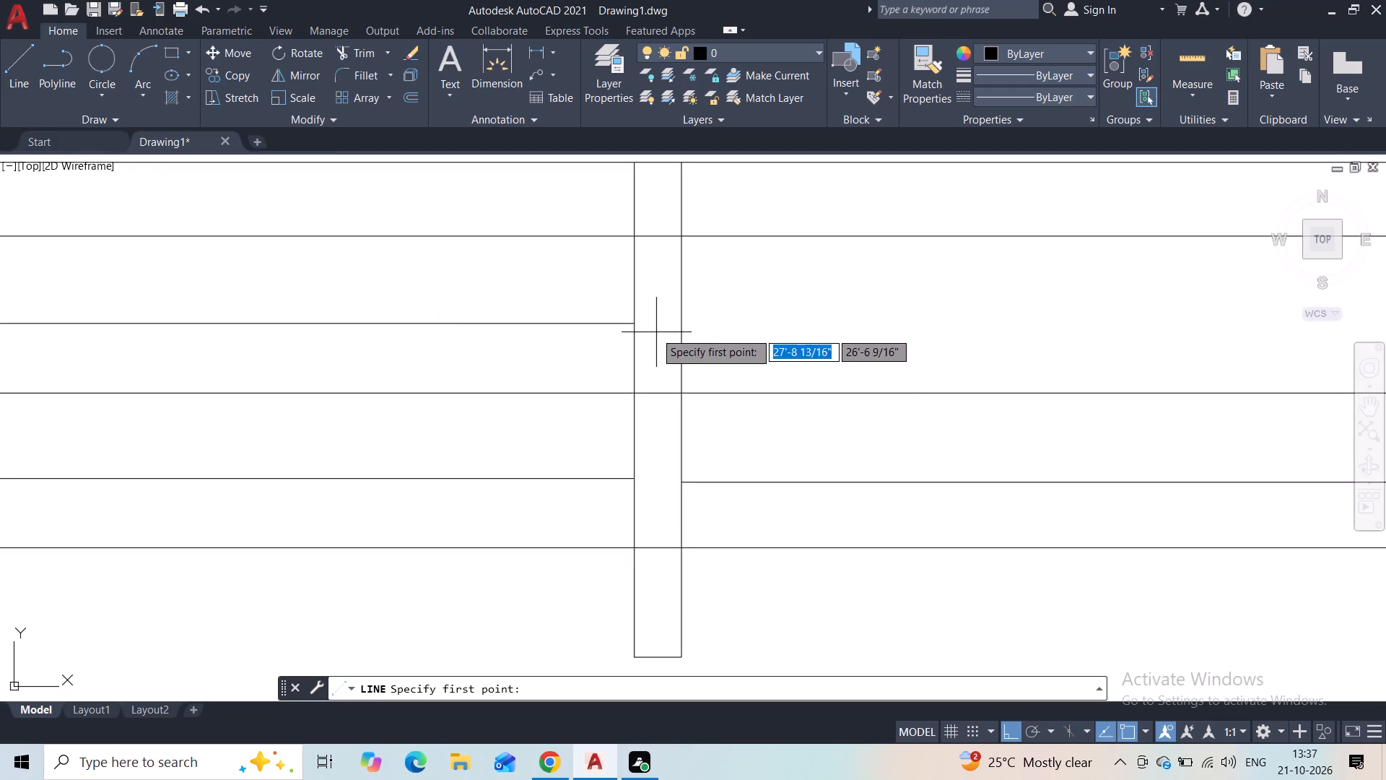
{"action": "left_click", "coordinate": [678, 327]}
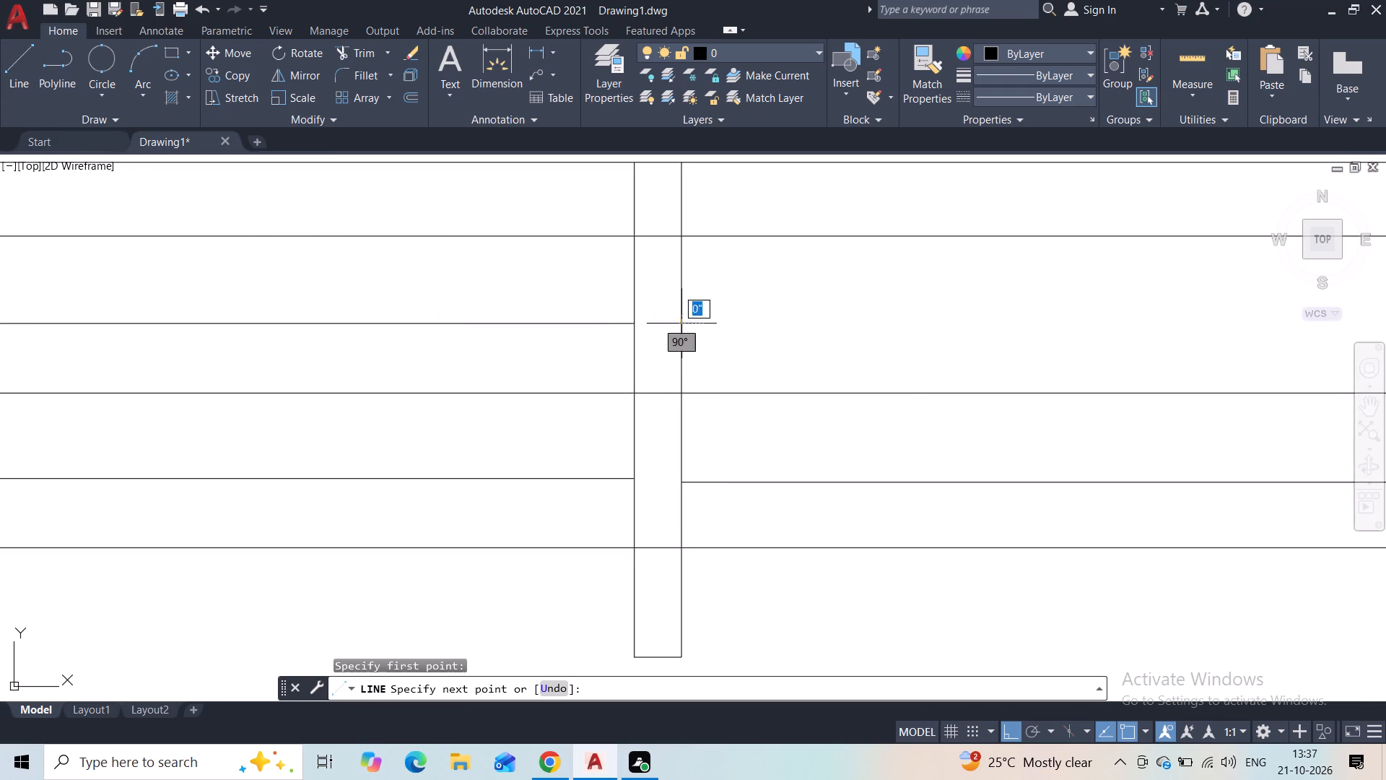
{"action": "middle_click_drag", "start_coordinate": [811, 326], "coordinate": [352, 336]}
{"action": "scroll", "coordinate": [484, 355], "scroll_direction": "down", "scroll_amount": 2}
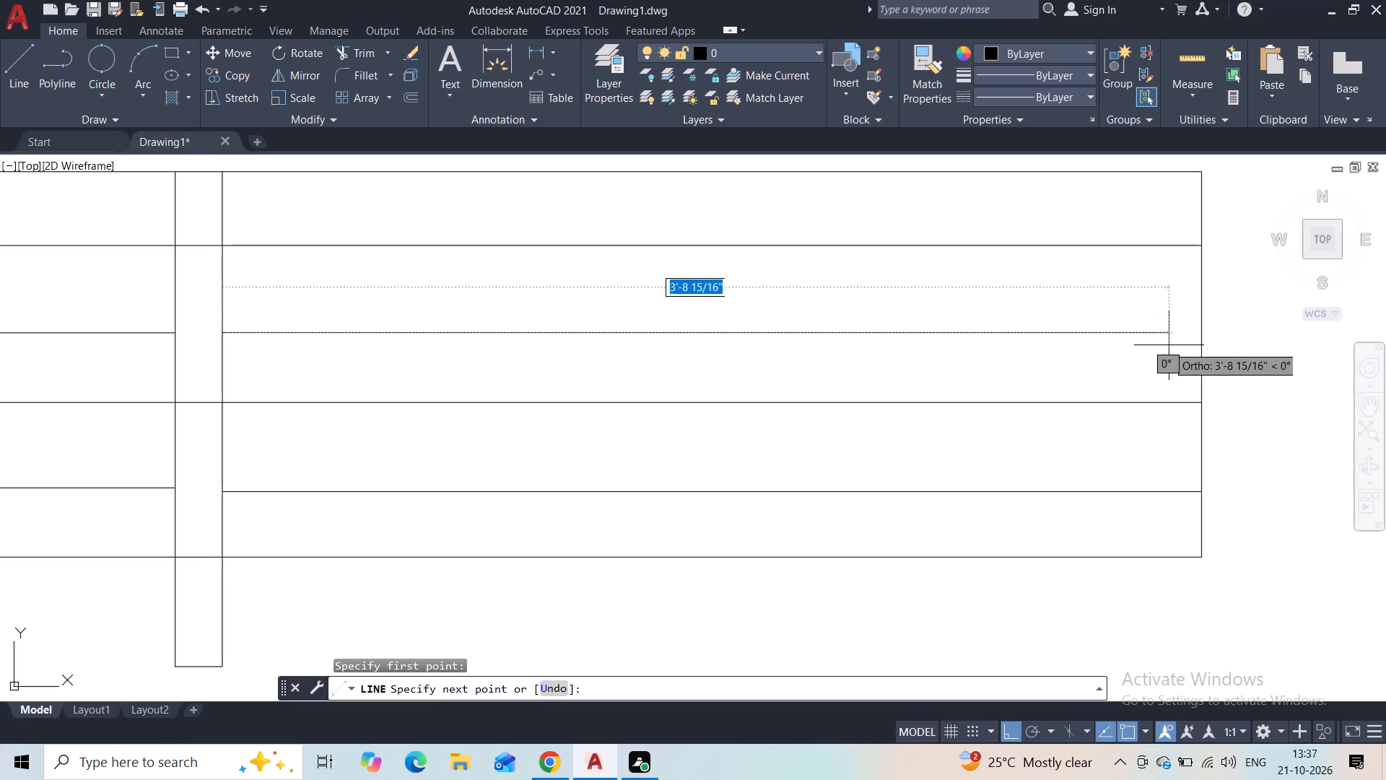
{"action": "left_click", "coordinate": [1197, 339]}
{"action": "key", "text": "Escape"}
Examine the whole elevation, comparing the terrace railing with the upper storey, base slab and roof outline.
{"action": "scroll", "coordinate": [1089, 339], "scroll_direction": "down", "scroll_amount": 2}
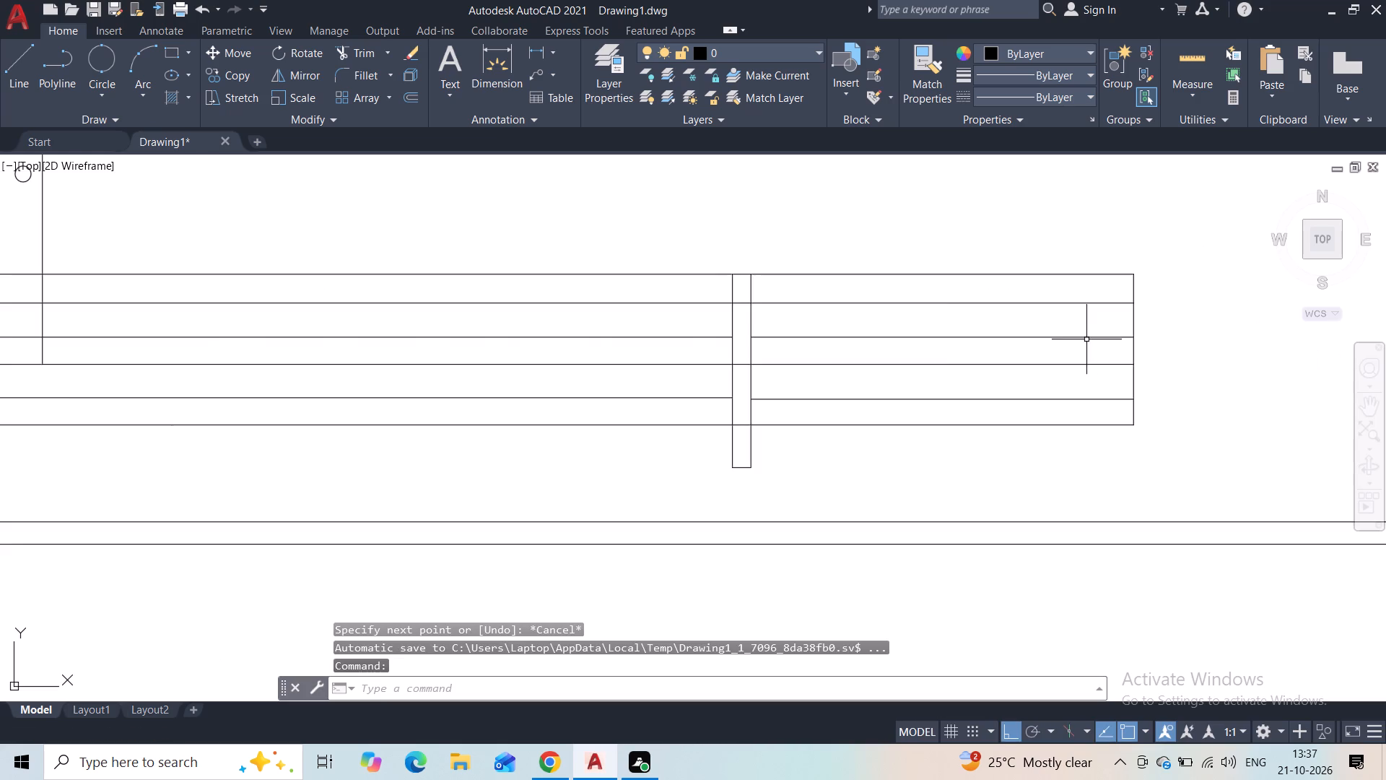
{"action": "scroll", "coordinate": [859, 331], "scroll_direction": "down", "scroll_amount": 1}
{"action": "scroll", "coordinate": [709, 310], "scroll_direction": "down", "scroll_amount": 3}
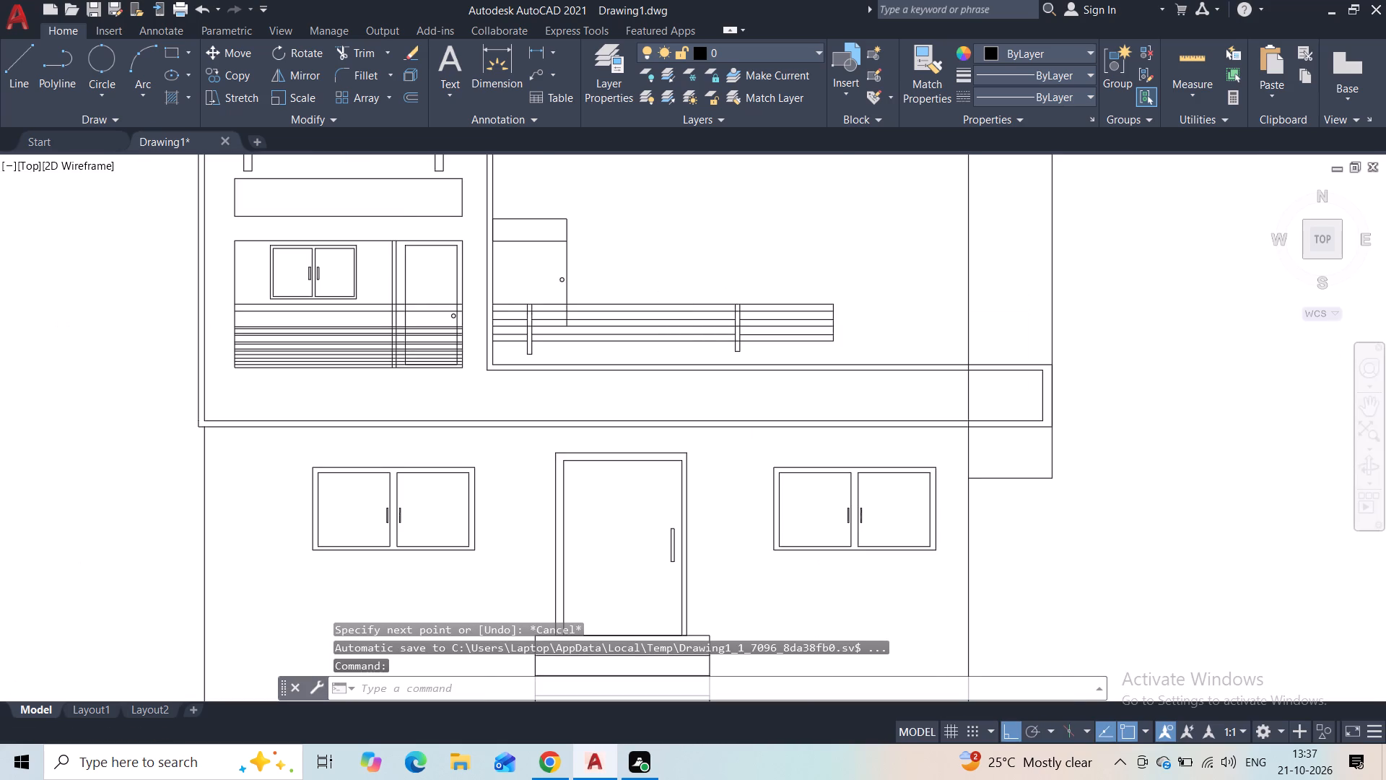
{"action": "middle_click_drag", "start_coordinate": [688, 282], "coordinate": [676, 311]}
{"action": "scroll", "coordinate": [675, 310], "scroll_direction": "down", "scroll_amount": 1}
{"action": "middle_click", "coordinate": [675, 298]}
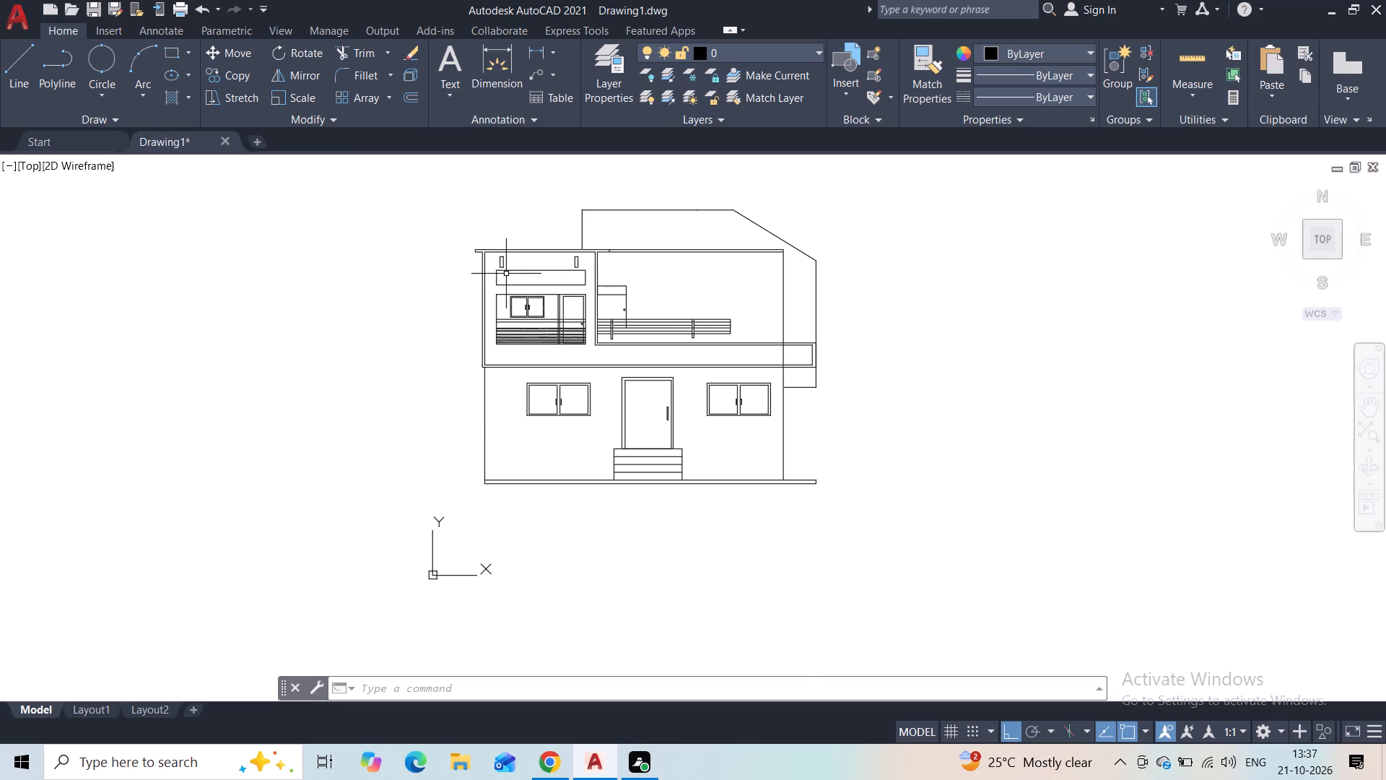
{"action": "scroll", "coordinate": [503, 268], "scroll_direction": "up", "scroll_amount": 3}
{"action": "middle_click_drag", "start_coordinate": [472, 269], "coordinate": [282, 276]}
{"action": "scroll", "coordinate": [282, 276], "scroll_direction": "down", "scroll_amount": 1}
{"action": "middle_click_drag", "start_coordinate": [284, 491], "coordinate": [292, 430]}
{"action": "scroll", "coordinate": [292, 430], "scroll_direction": "up", "scroll_amount": 1}
{"action": "scroll", "coordinate": [292, 430], "scroll_direction": "down", "scroll_amount": 2}
{"action": "scroll", "coordinate": [292, 430], "scroll_direction": "up", "scroll_amount": 2}
{"action": "scroll", "coordinate": [292, 430], "scroll_direction": "down", "scroll_amount": 2}
{"action": "middle_click", "coordinate": [292, 430]}
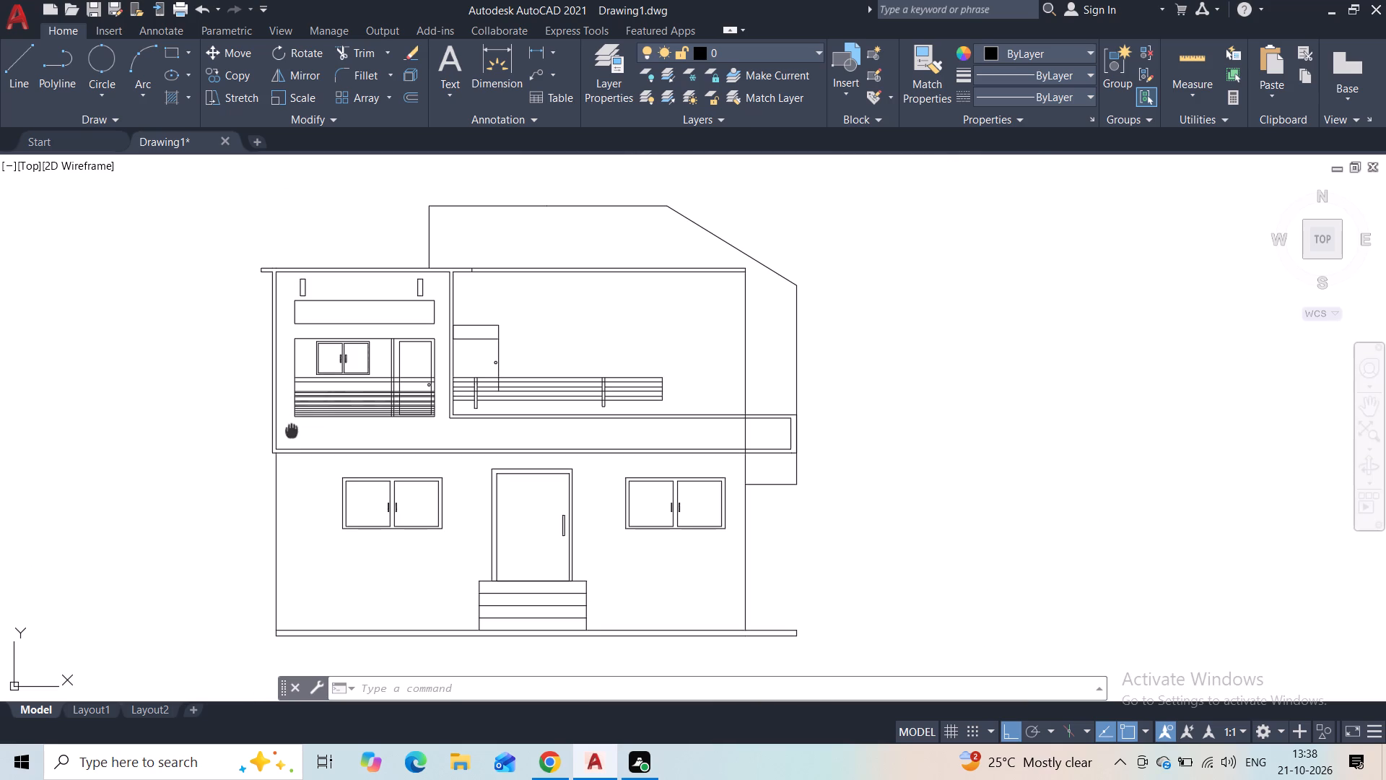
{"action": "scroll", "coordinate": [292, 430], "scroll_direction": "up", "scroll_amount": 1}
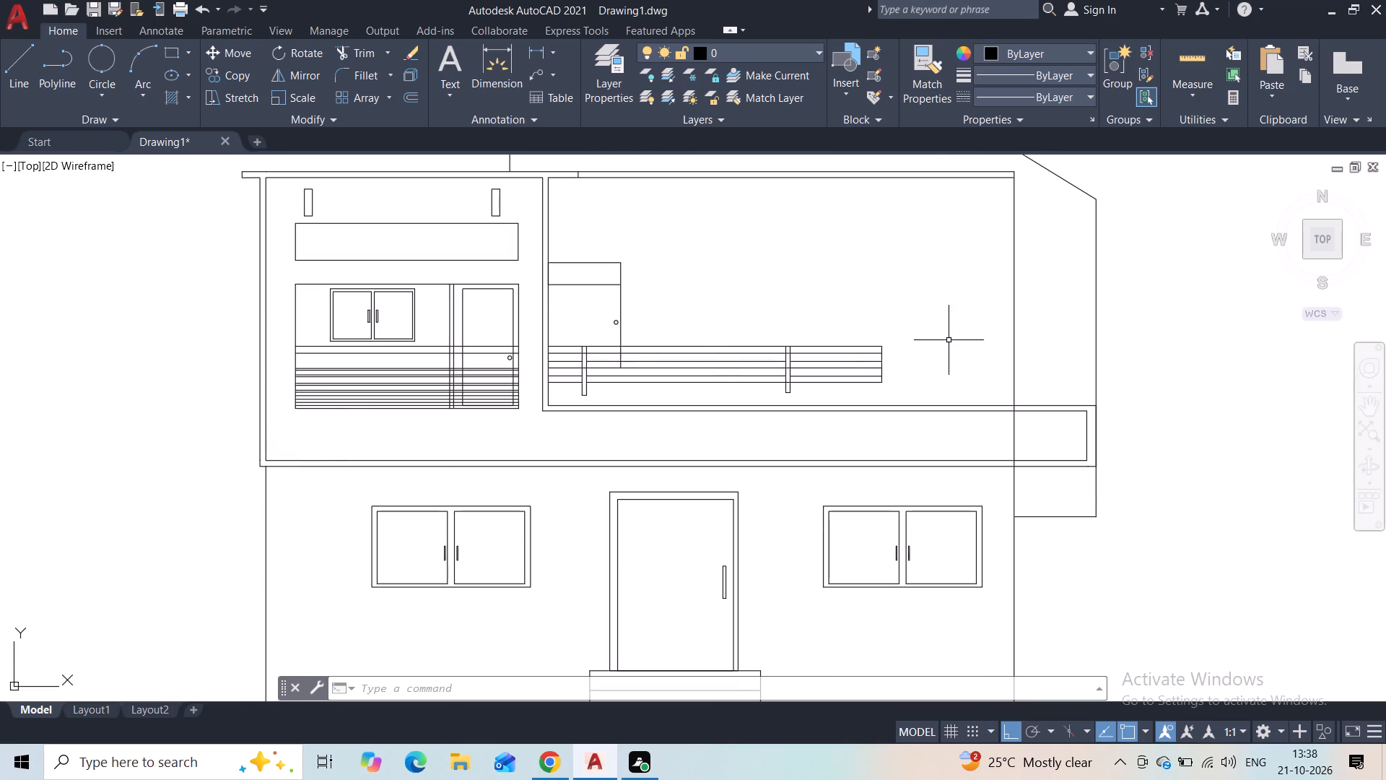
{"action": "scroll", "coordinate": [960, 334], "scroll_direction": "down", "scroll_amount": 1}
{"action": "scroll", "coordinate": [964, 323], "scroll_direction": "up", "scroll_amount": 1}
{"action": "middle_click", "coordinate": [964, 324]}
{"action": "scroll", "coordinate": [964, 324], "scroll_direction": "up", "scroll_amount": 1}
{"action": "scroll", "coordinate": [964, 326], "scroll_direction": "down", "scroll_amount": 2}
{"action": "scroll", "coordinate": [964, 326], "scroll_direction": "up", "scroll_amount": 1}
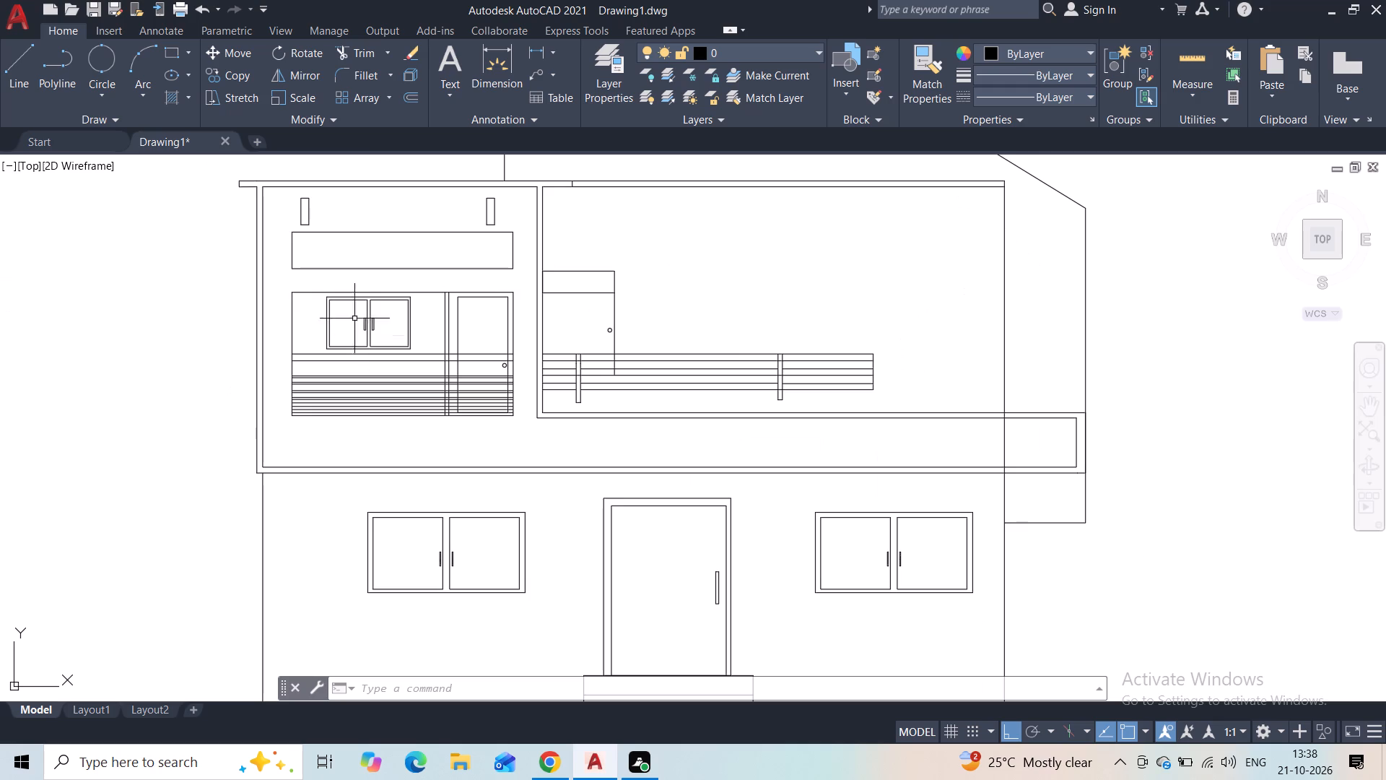
{"action": "middle_click_drag", "start_coordinate": [282, 261], "coordinate": [263, 371]}
{"action": "scroll", "coordinate": [263, 371], "scroll_direction": "down", "scroll_amount": 1}
{"action": "middle_click_drag", "start_coordinate": [506, 390], "coordinate": [481, 373]}
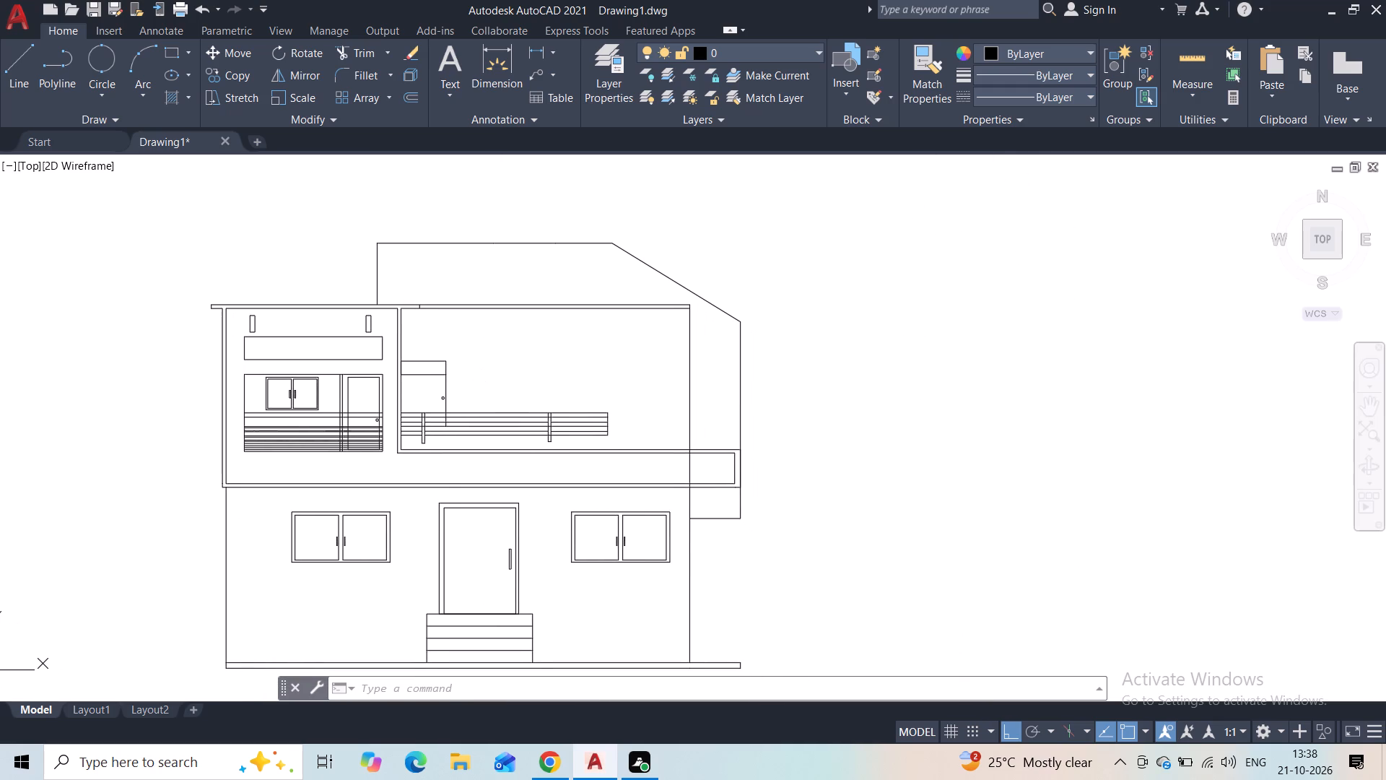
{"action": "middle_click_drag", "start_coordinate": [705, 405], "coordinate": [692, 339]}
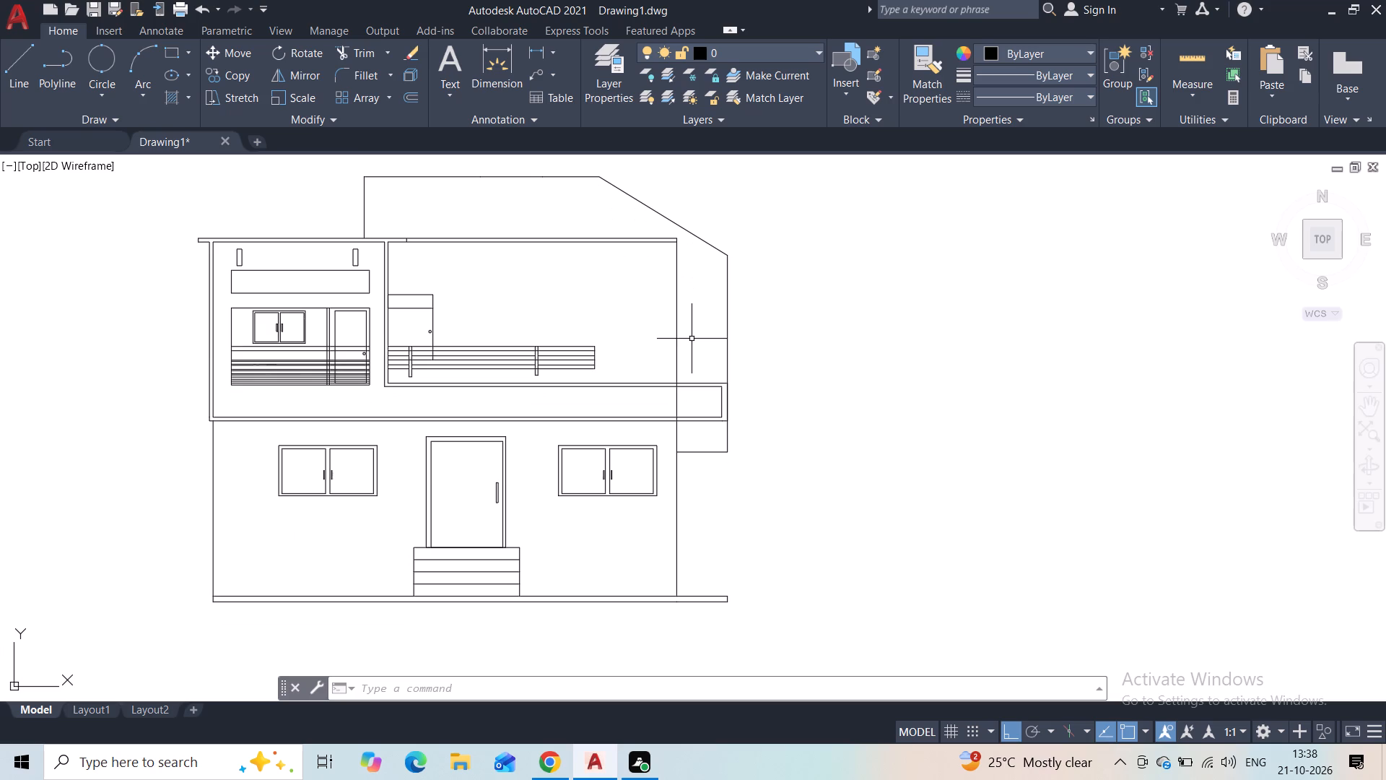
{"action": "scroll", "coordinate": [535, 362], "scroll_direction": "up", "scroll_amount": 3}
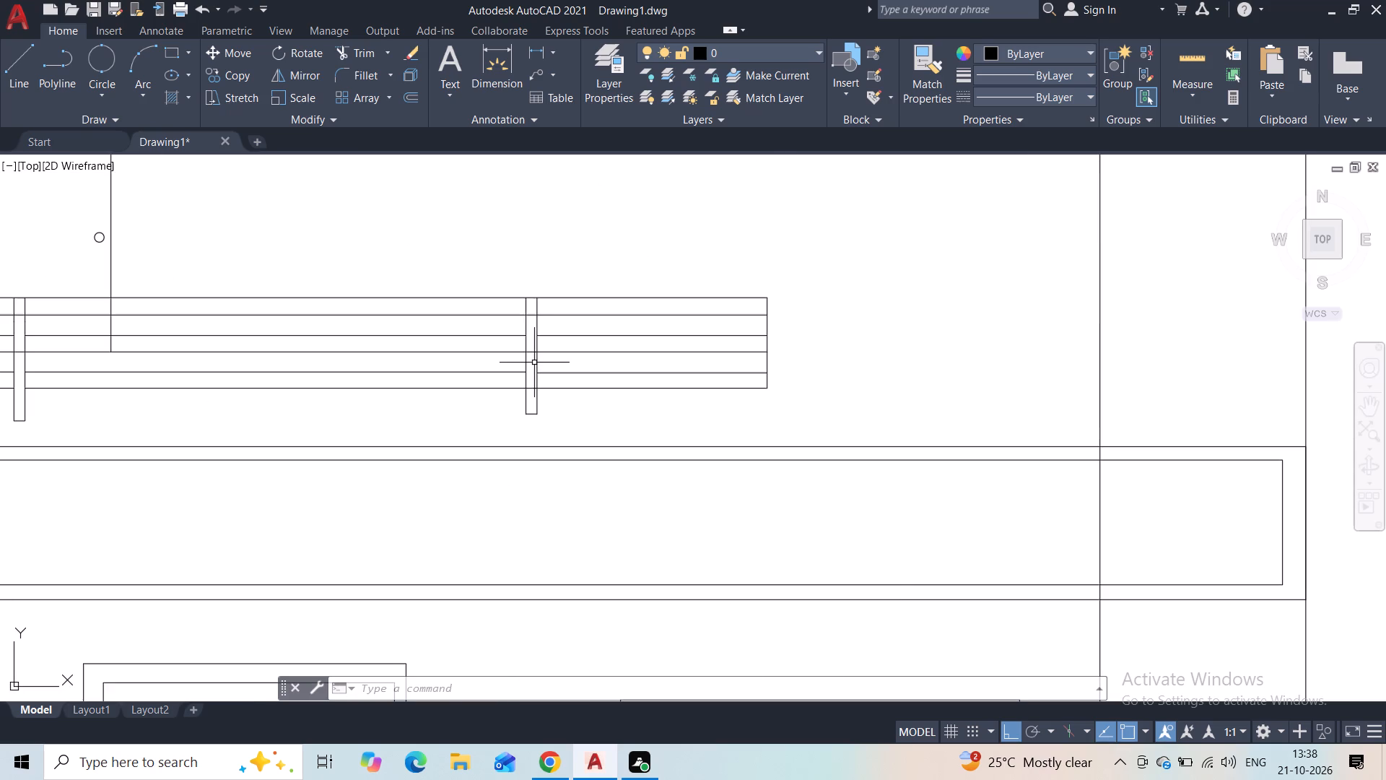
{"action": "scroll", "coordinate": [534, 363], "scroll_direction": "down", "scroll_amount": 2}
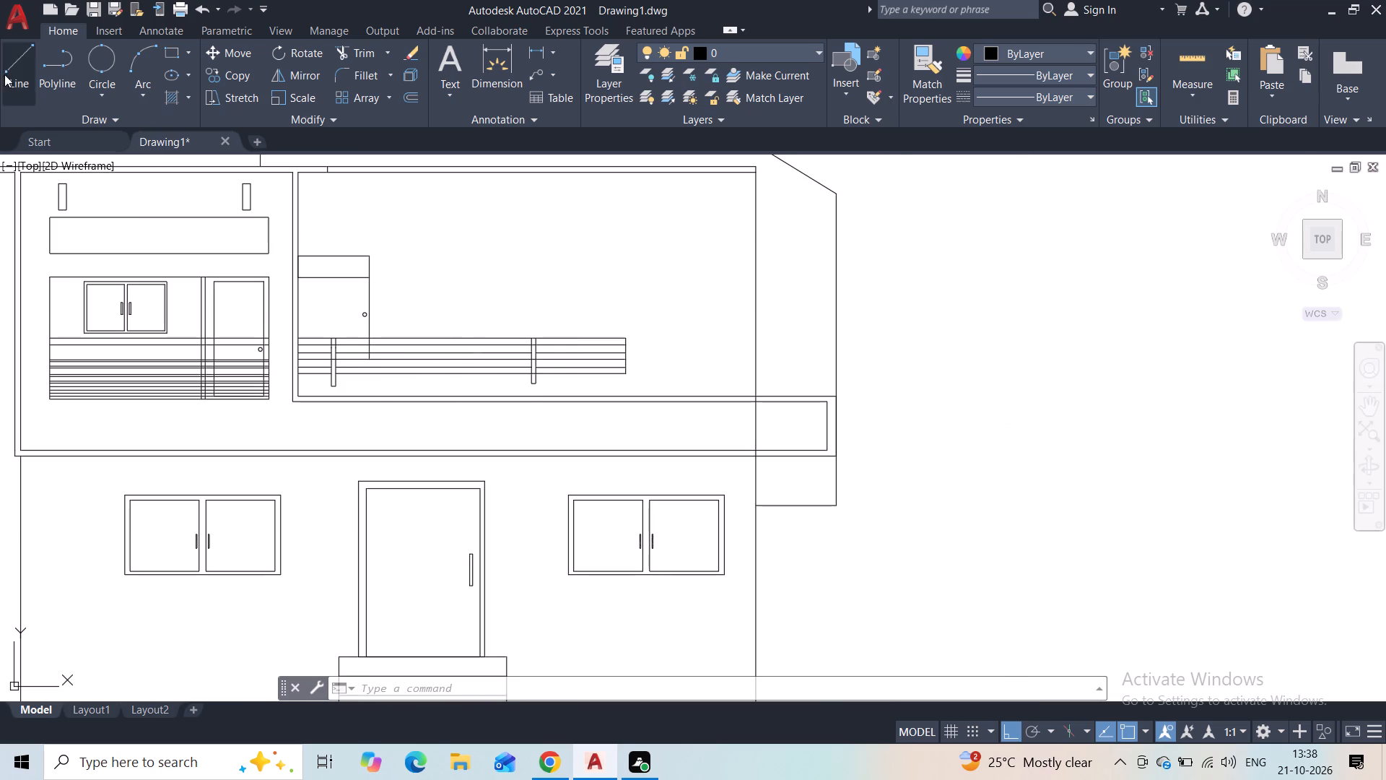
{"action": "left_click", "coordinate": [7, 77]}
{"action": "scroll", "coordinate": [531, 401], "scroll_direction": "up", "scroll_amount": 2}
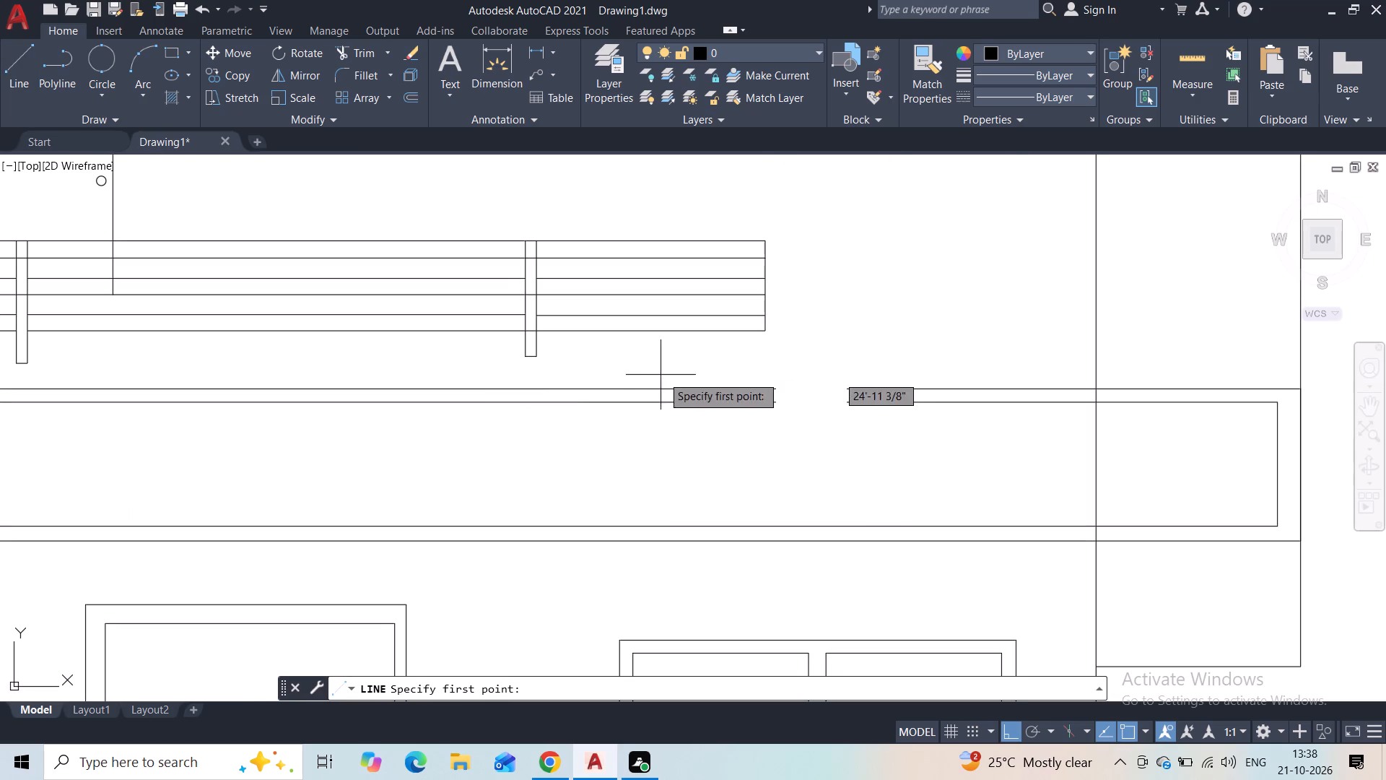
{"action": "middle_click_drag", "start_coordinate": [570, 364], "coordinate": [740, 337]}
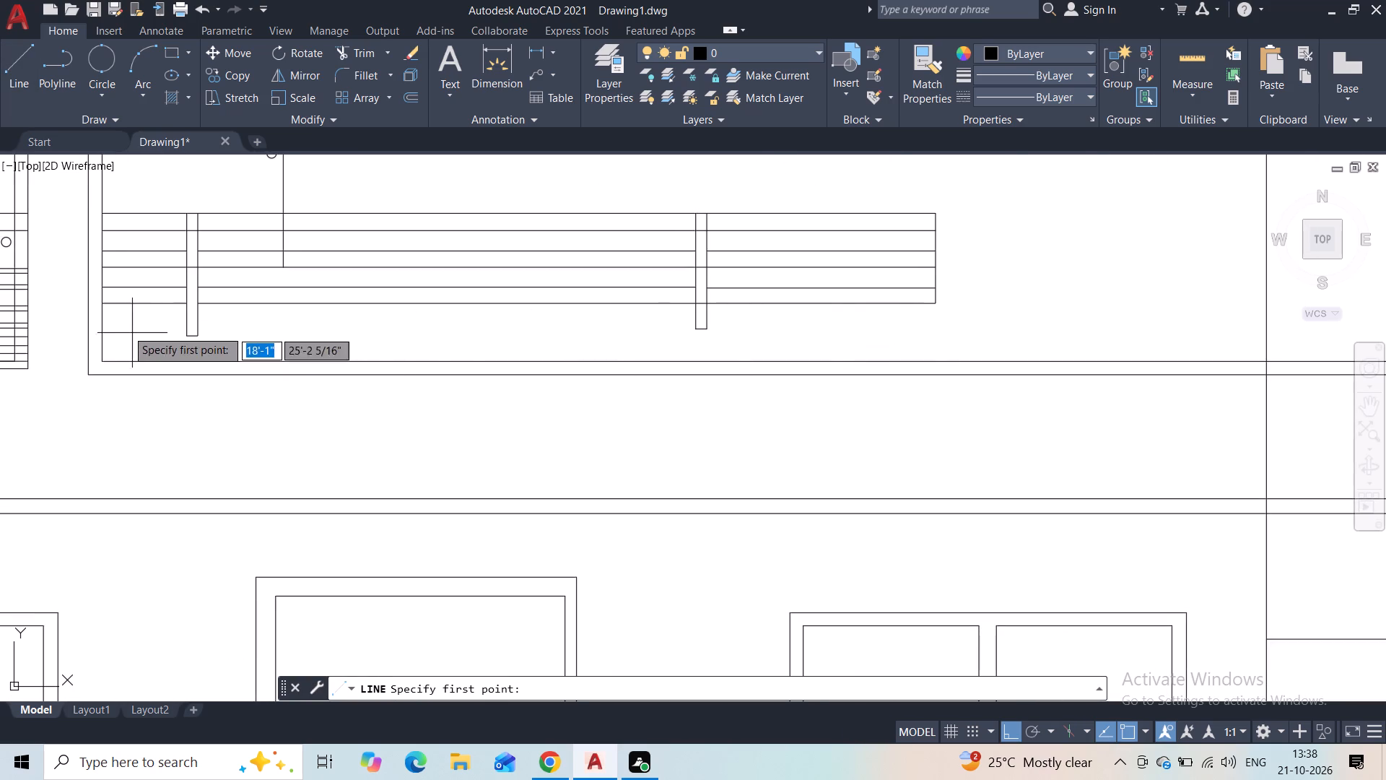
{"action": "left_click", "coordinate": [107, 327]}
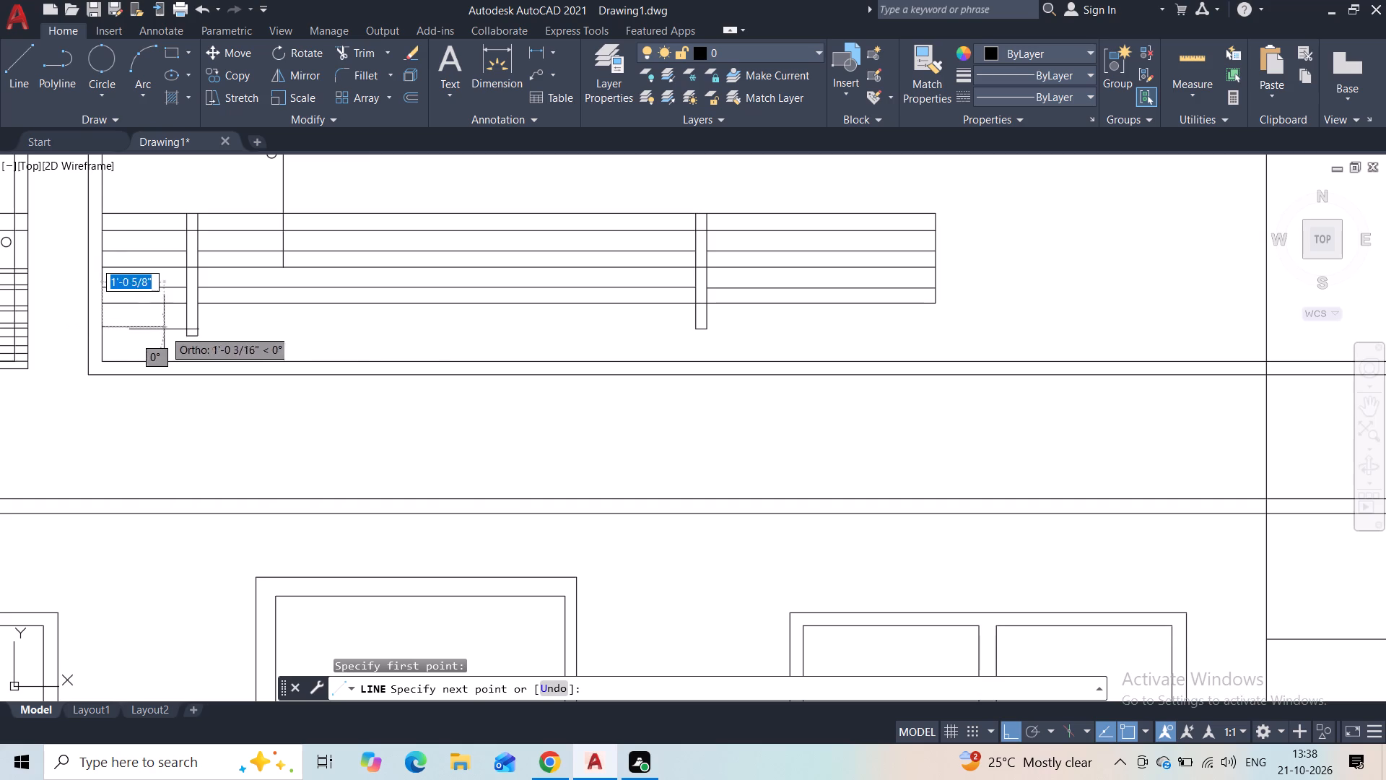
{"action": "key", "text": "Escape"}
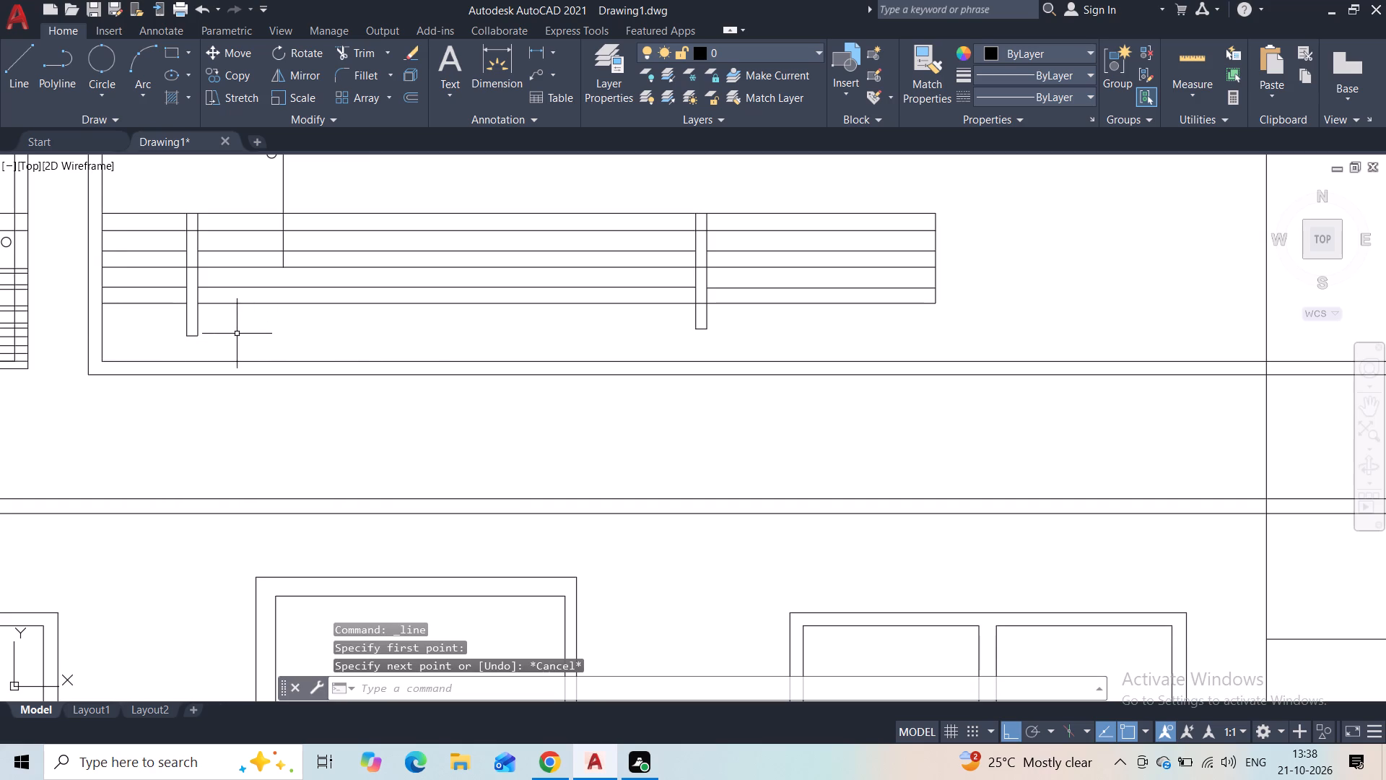
Trim away the short bottom edge closing the first terrace railing post.
{"action": "left_click", "coordinate": [336, 51]}
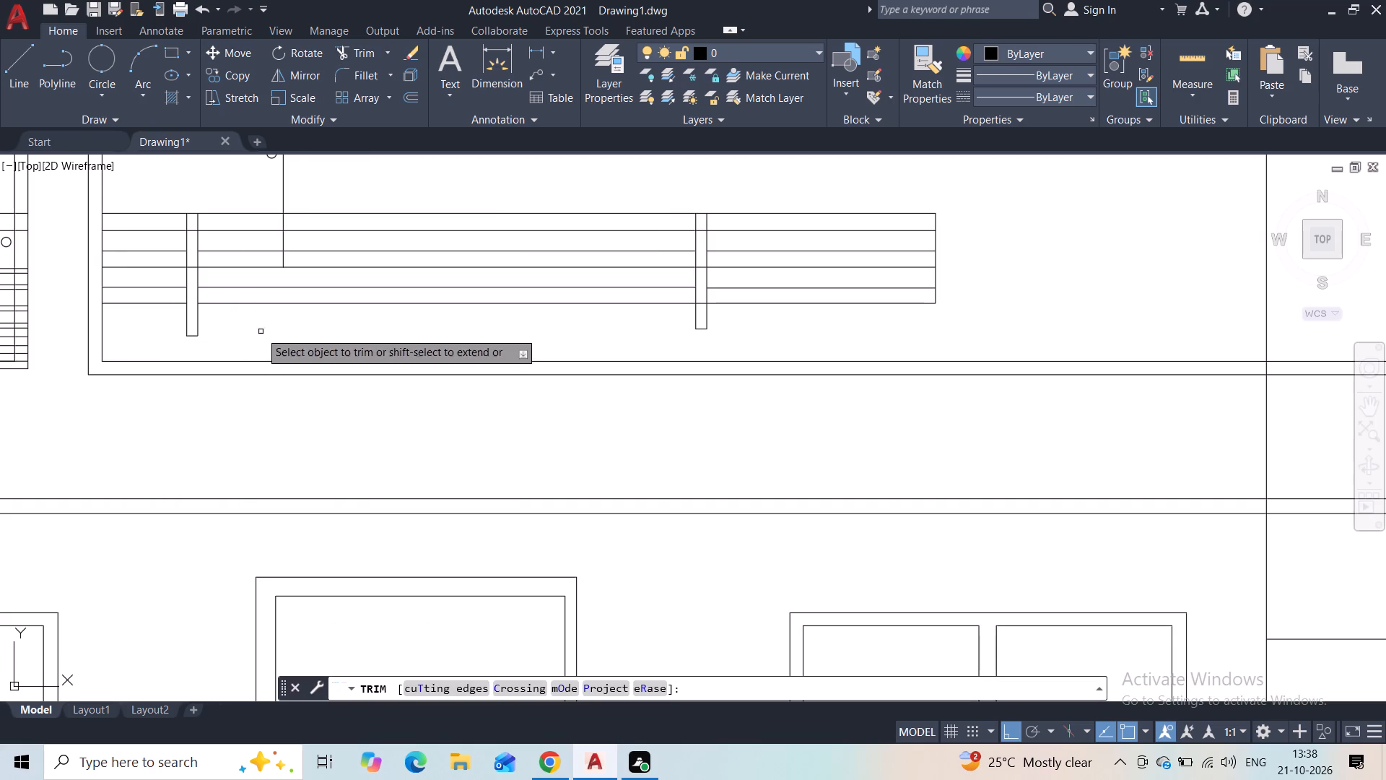
{"action": "scroll", "coordinate": [191, 353], "scroll_direction": "up", "scroll_amount": 2}
{"action": "left_click_drag", "start_coordinate": [191, 294], "coordinate": [191, 329]}
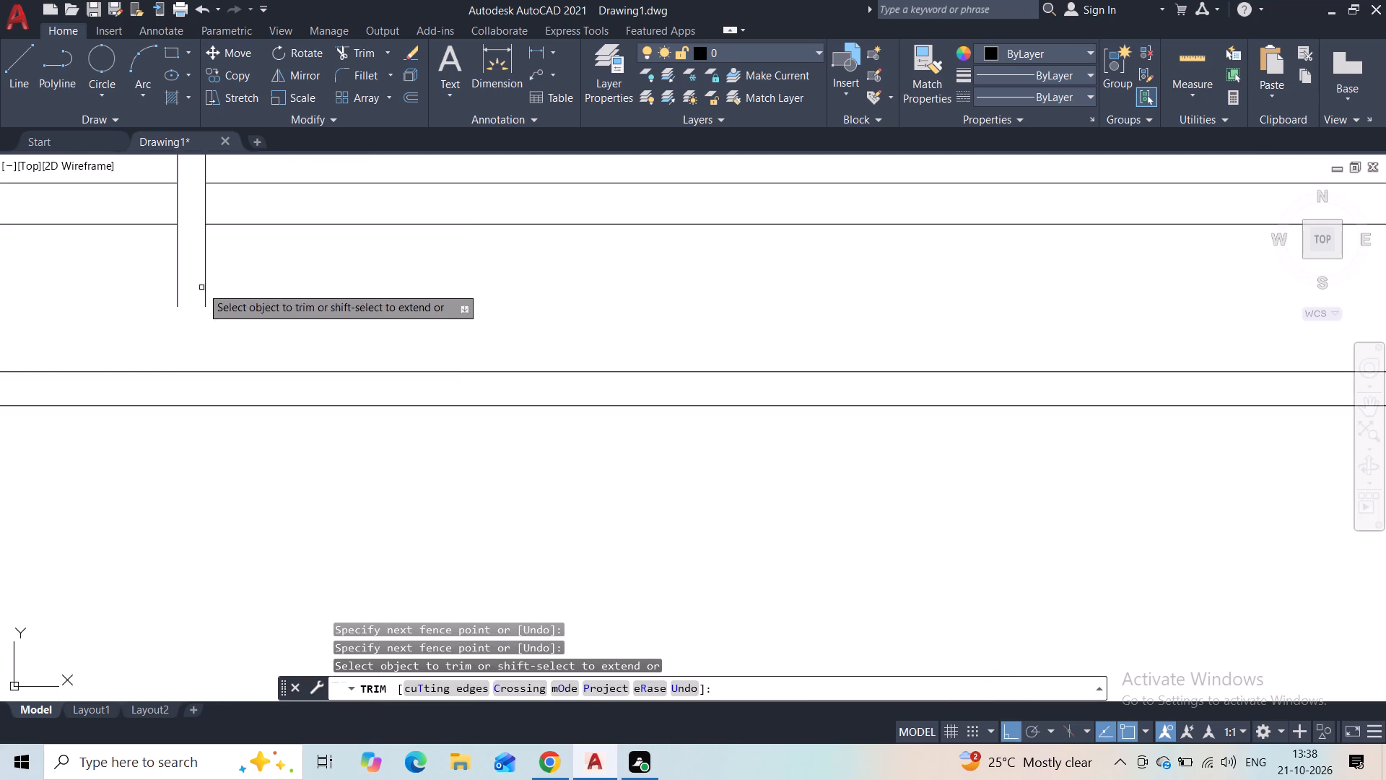
{"action": "key", "text": "Escape"}
Draw a short bottom edge across the first terrace railing post and trim off the post's side lines below it.
{"action": "left_click", "coordinate": [19, 76]}
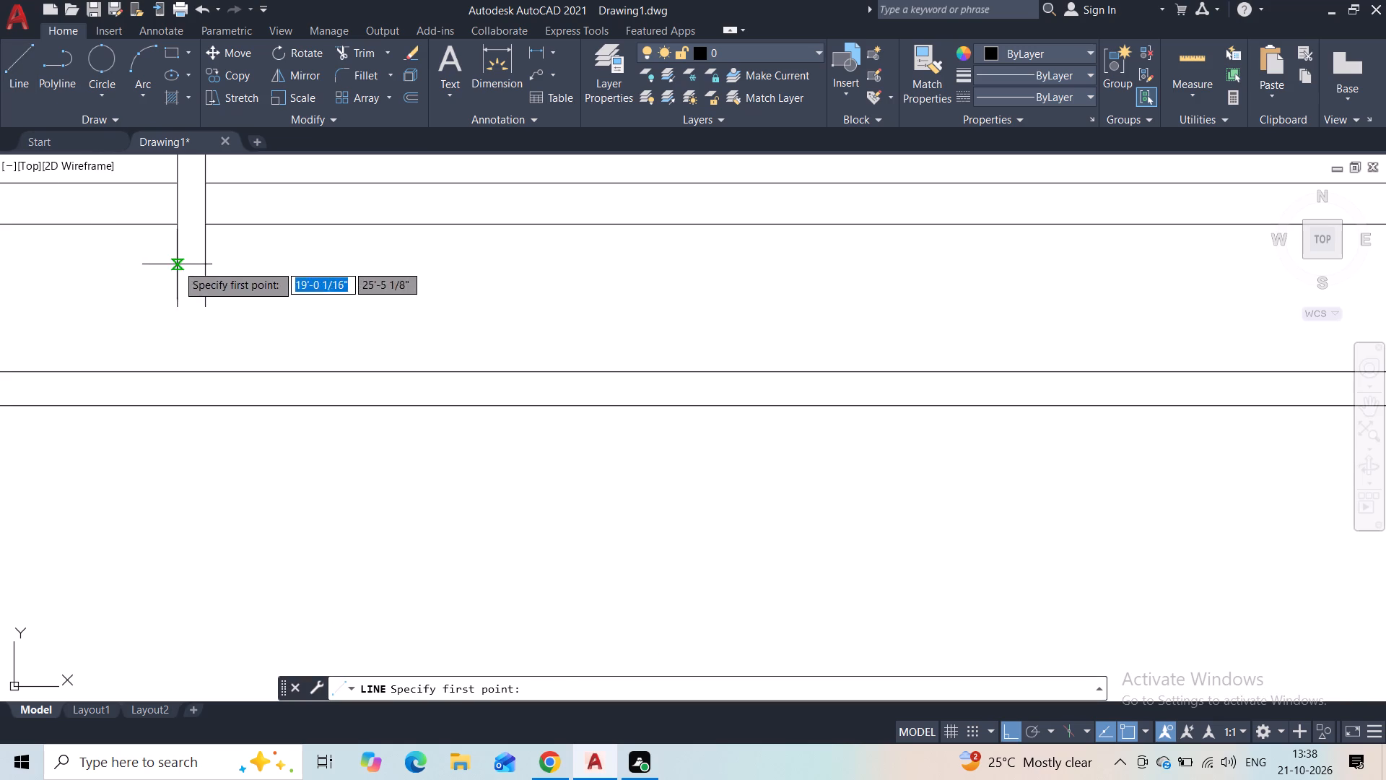
{"action": "left_click", "coordinate": [177, 264]}
{"action": "left_click", "coordinate": [198, 265]}
{"action": "key", "text": "Escape"}
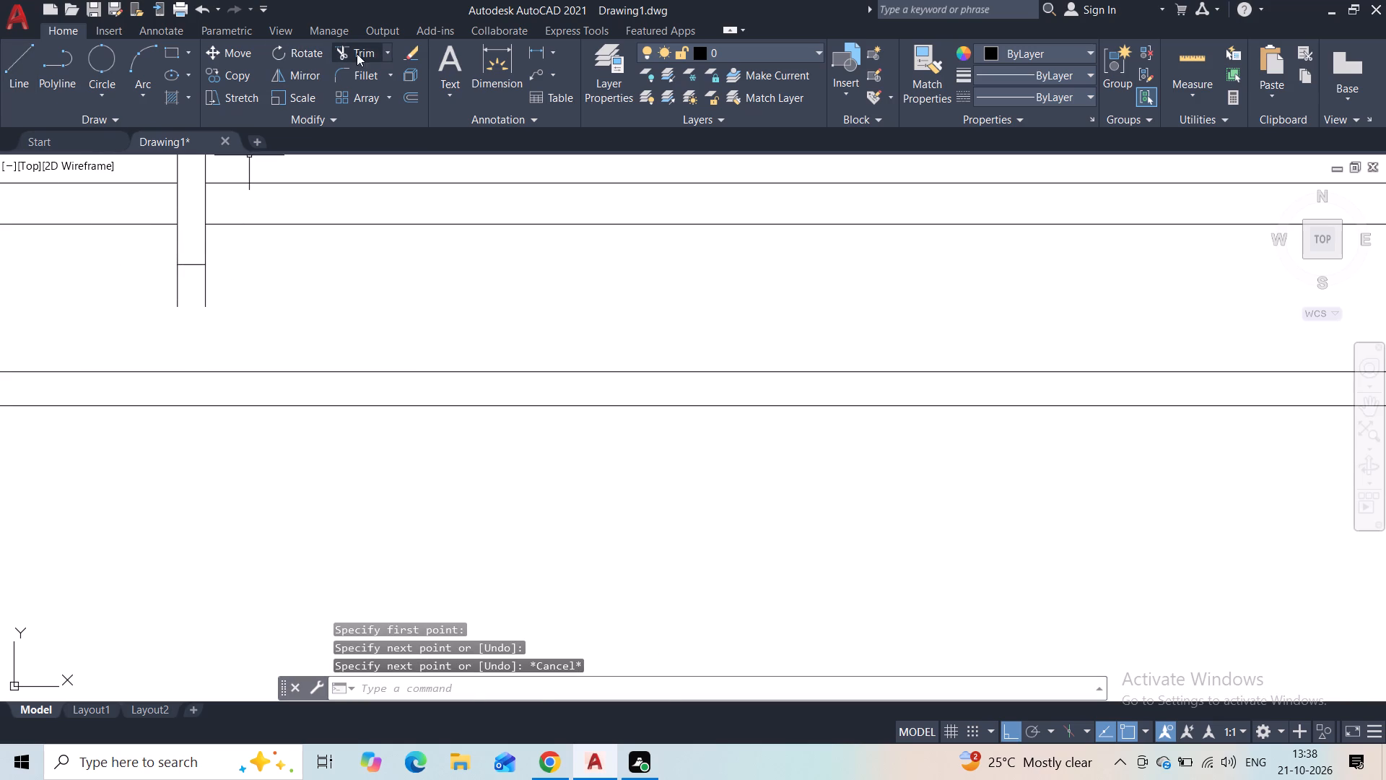
{"action": "left_click", "coordinate": [355, 53]}
{"action": "left_click_drag", "start_coordinate": [237, 298], "coordinate": [139, 296]}
{"action": "scroll", "coordinate": [230, 292], "scroll_direction": "down", "scroll_amount": 3}
{"action": "key", "text": "Escape"}
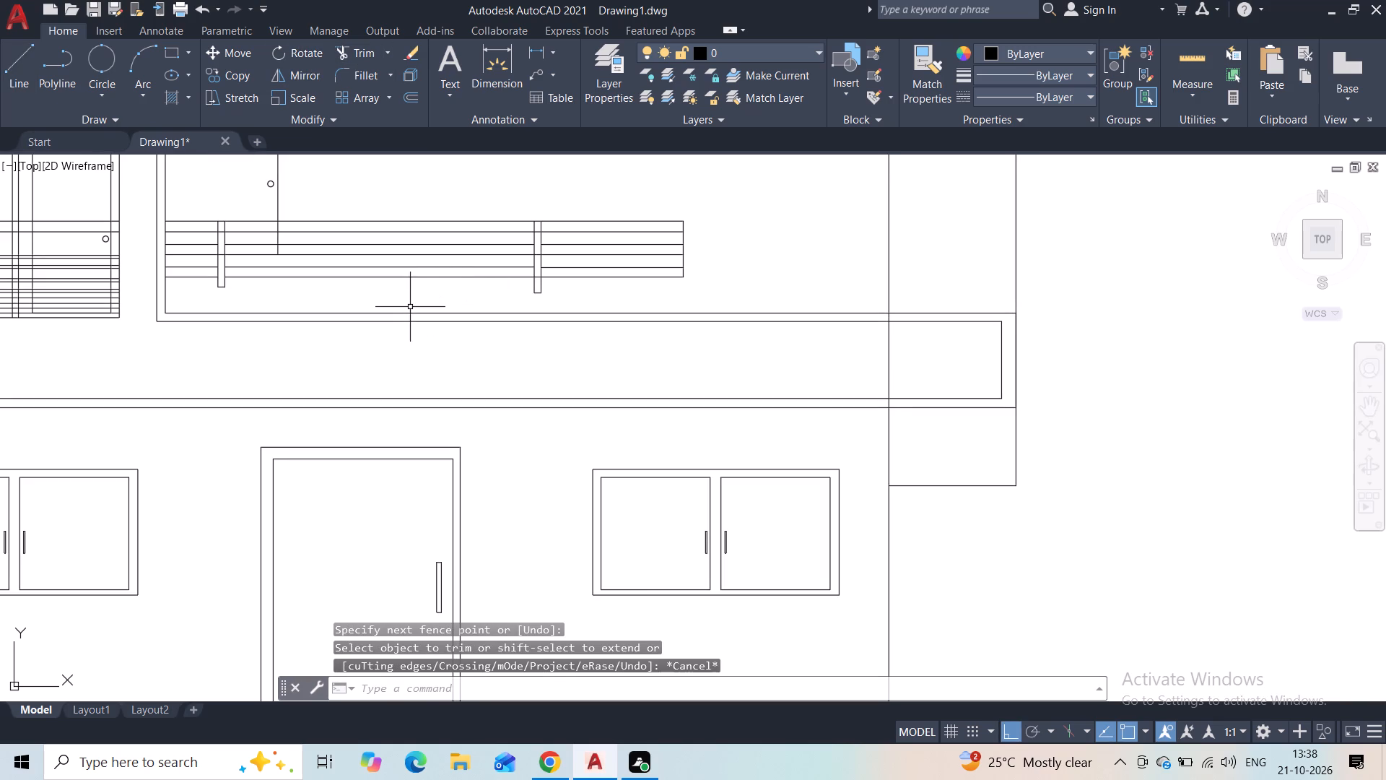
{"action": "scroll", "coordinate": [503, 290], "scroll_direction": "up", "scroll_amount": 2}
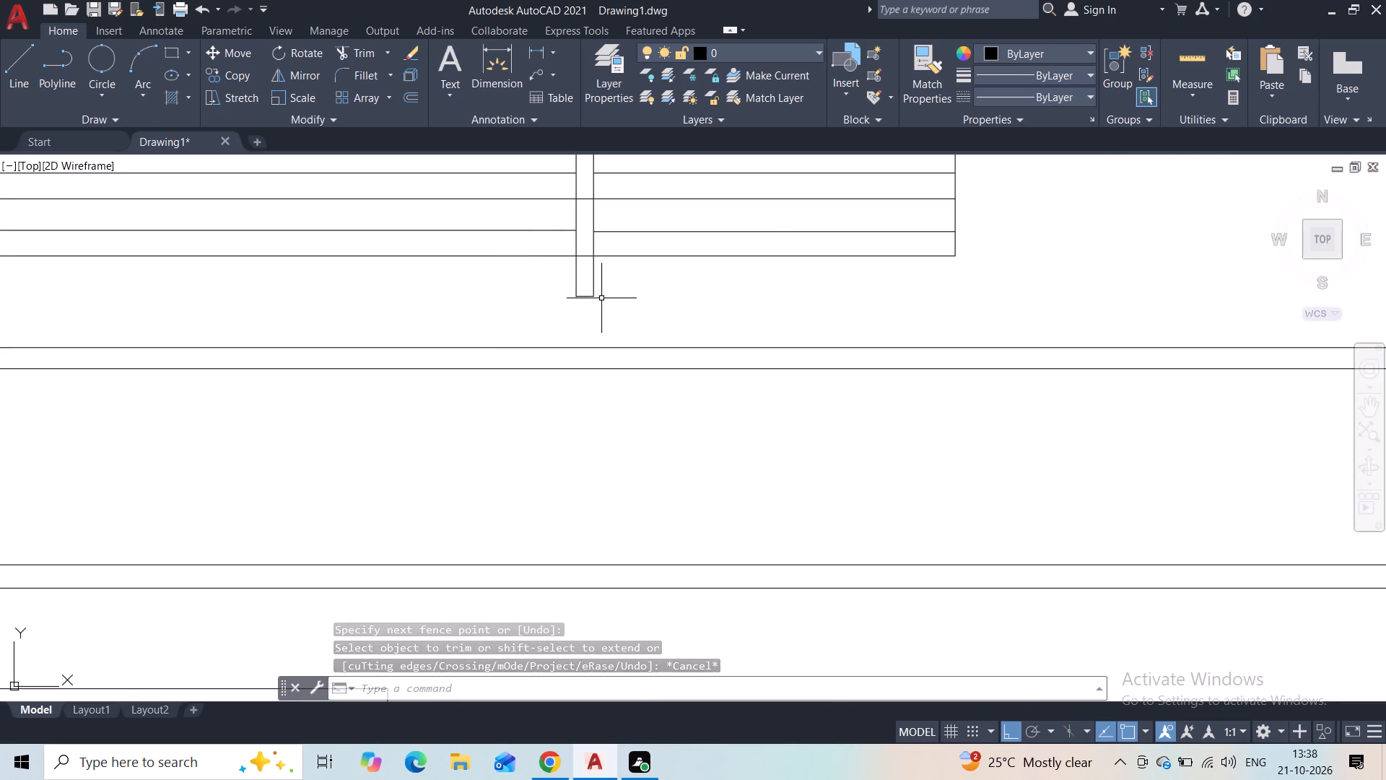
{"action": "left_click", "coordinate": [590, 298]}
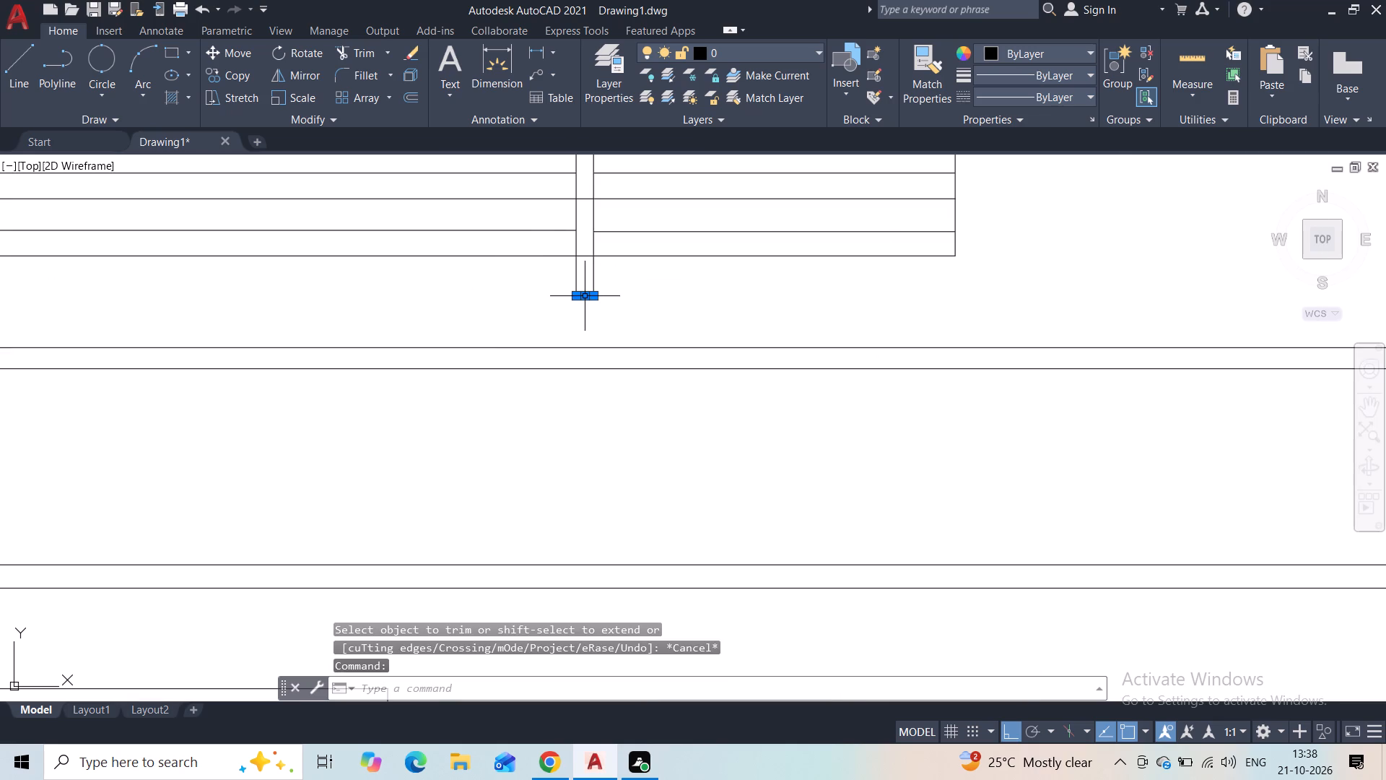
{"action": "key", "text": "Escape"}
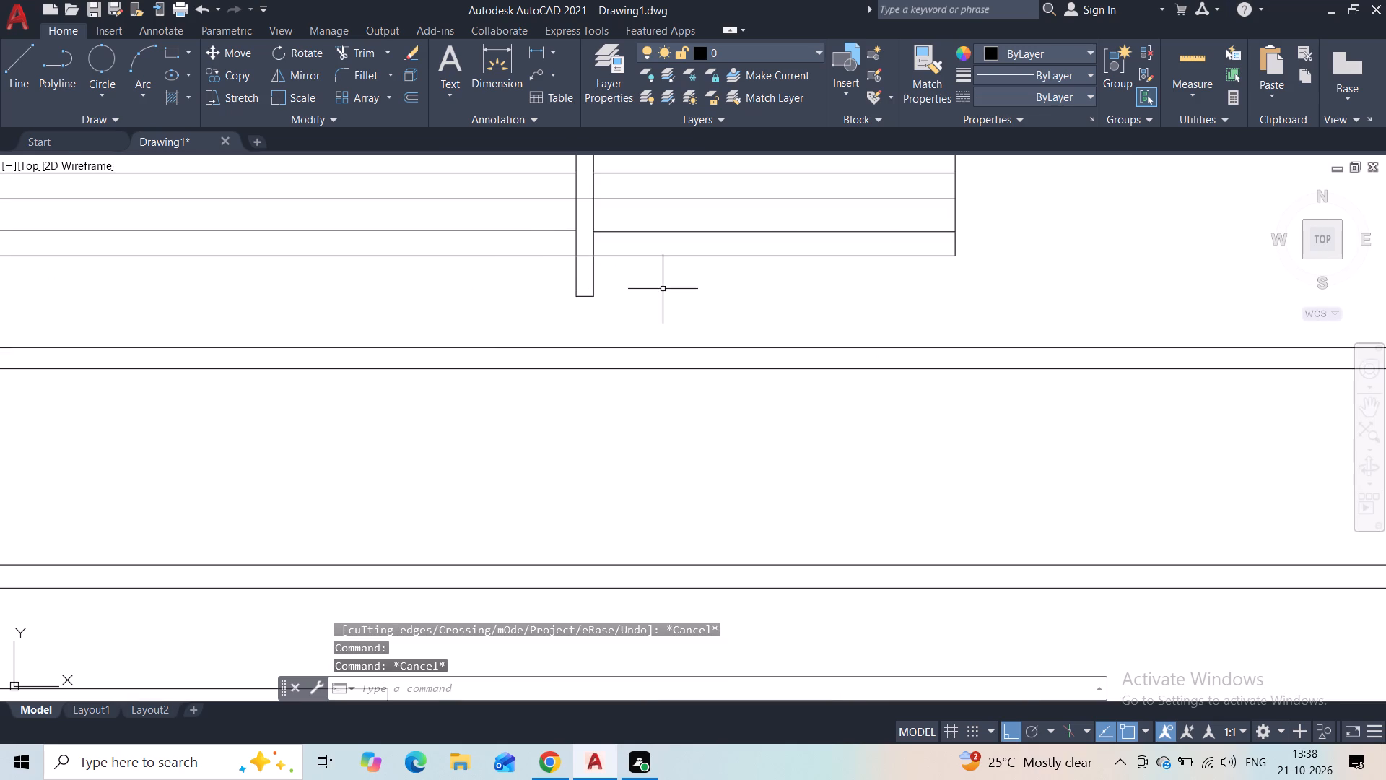
Draw a horizontal line level with the first post's bottom, from the post to the partition wall and from the post to the second post.
{"action": "scroll", "coordinate": [688, 296], "scroll_direction": "down", "scroll_amount": 2}
{"action": "scroll", "coordinate": [564, 347], "scroll_direction": "down", "scroll_amount": 2}
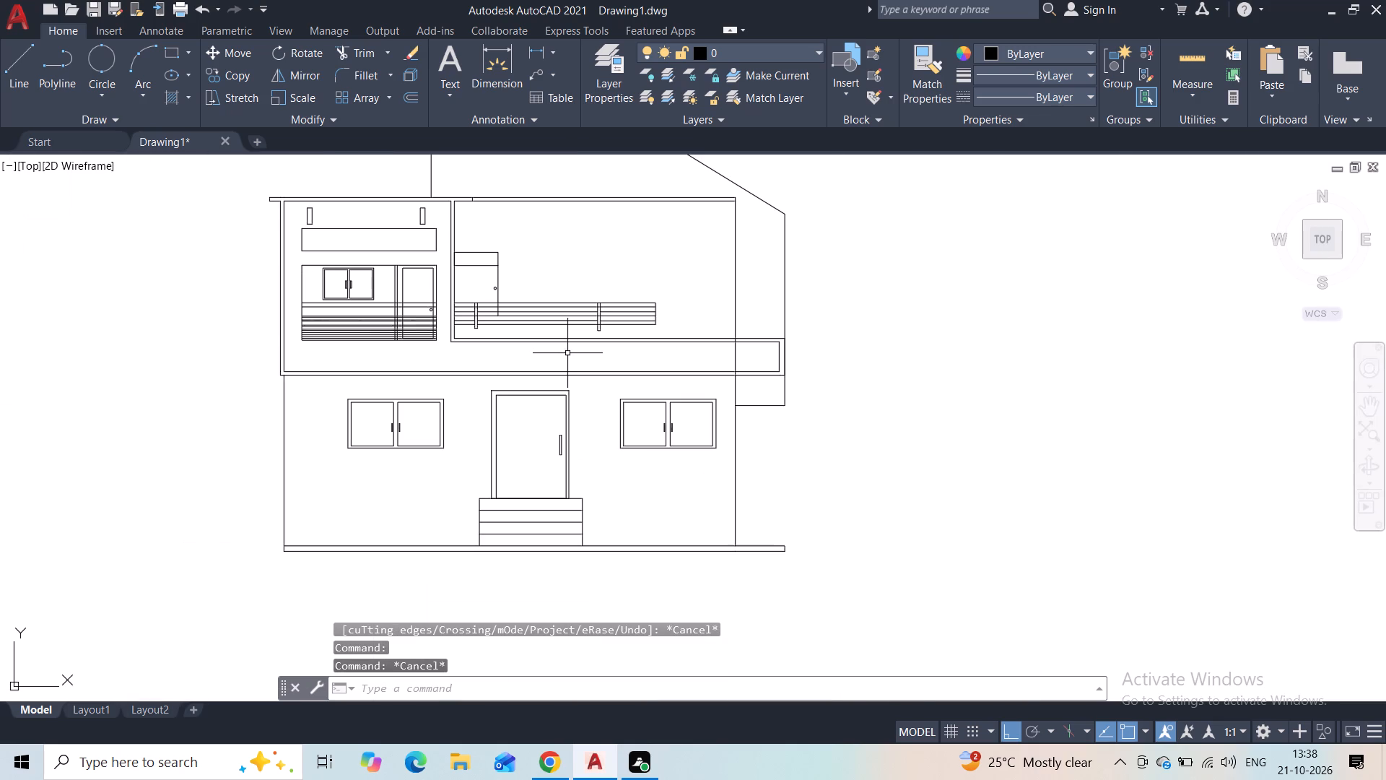
{"action": "left_click", "coordinate": [4, 73]}
{"action": "scroll", "coordinate": [549, 262], "scroll_direction": "up", "scroll_amount": 1}
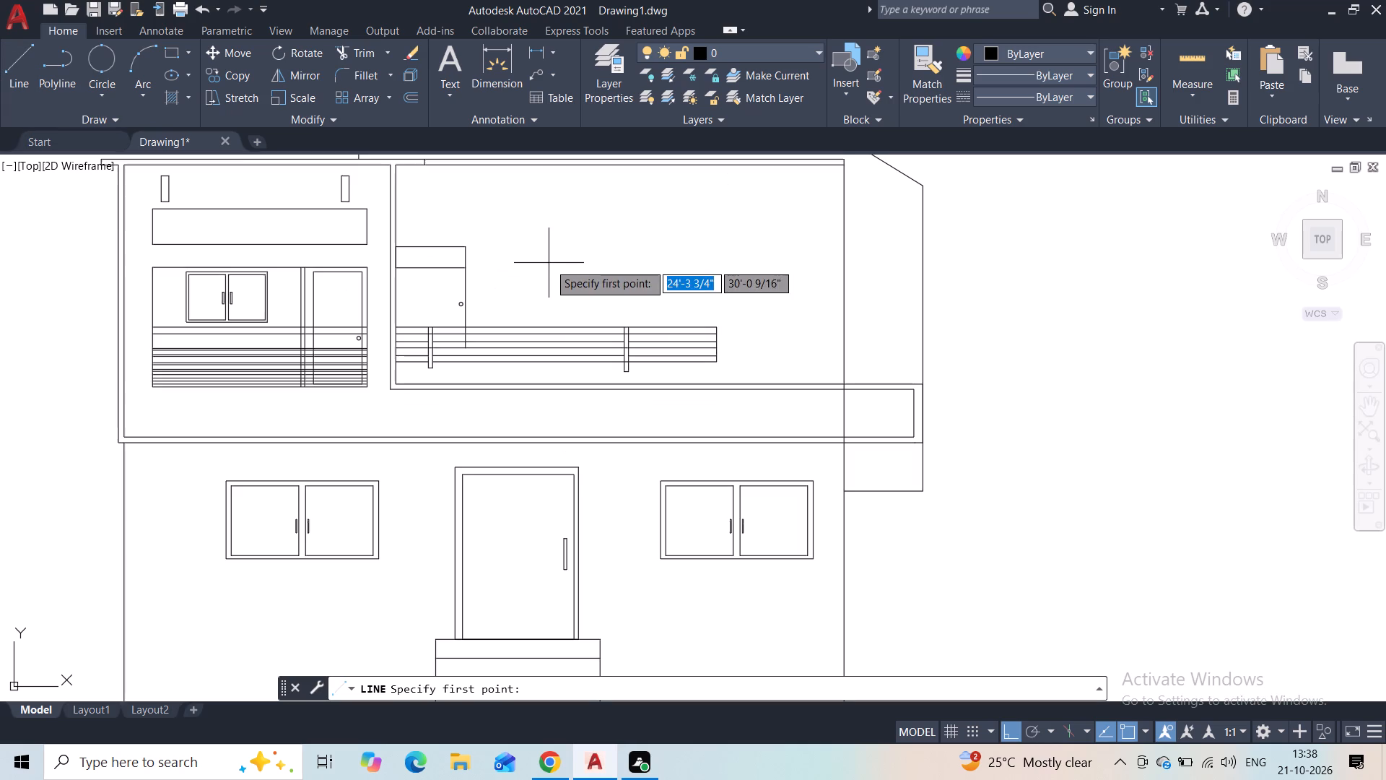
{"action": "scroll", "coordinate": [577, 365], "scroll_direction": "up", "scroll_amount": 2}
{"action": "middle_click_drag", "start_coordinate": [577, 365], "coordinate": [692, 318]}
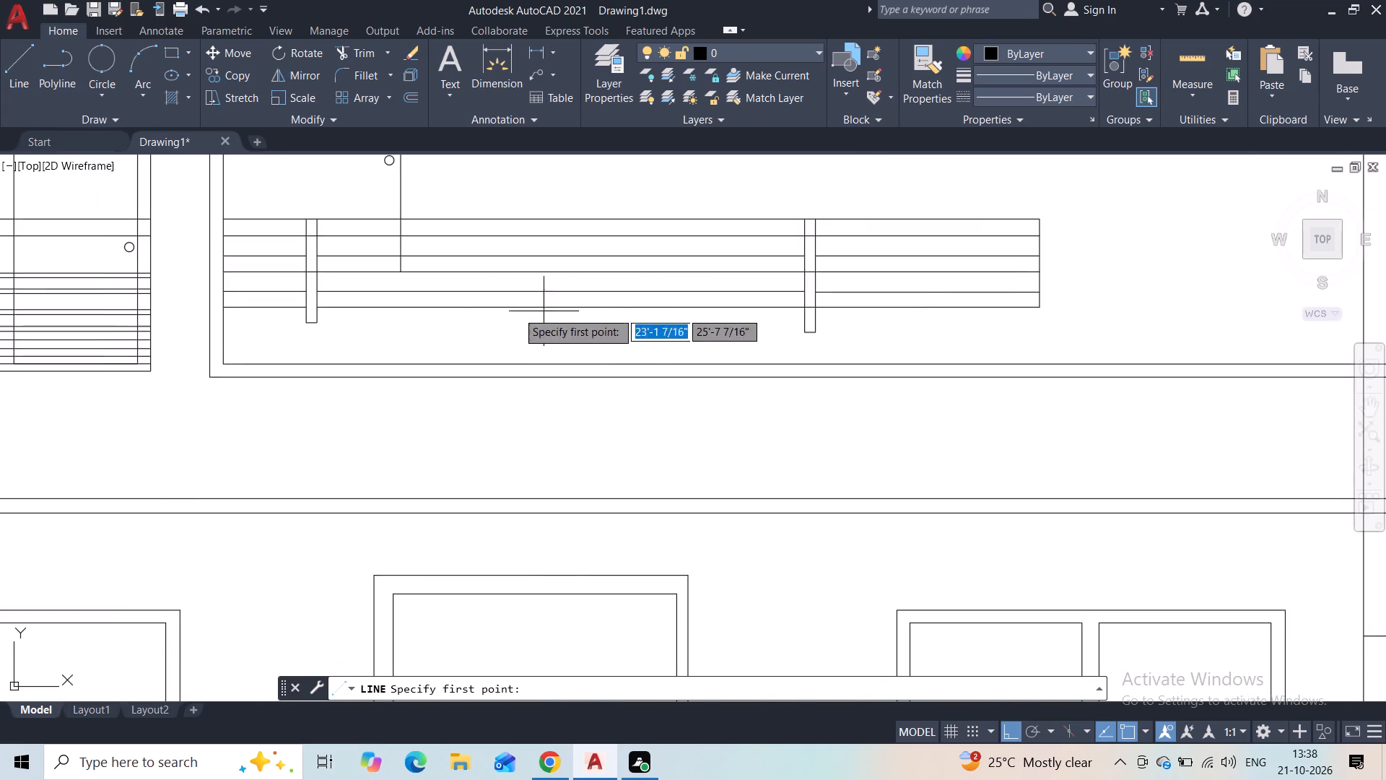
{"action": "scroll", "coordinate": [361, 339], "scroll_direction": "up", "scroll_amount": 1}
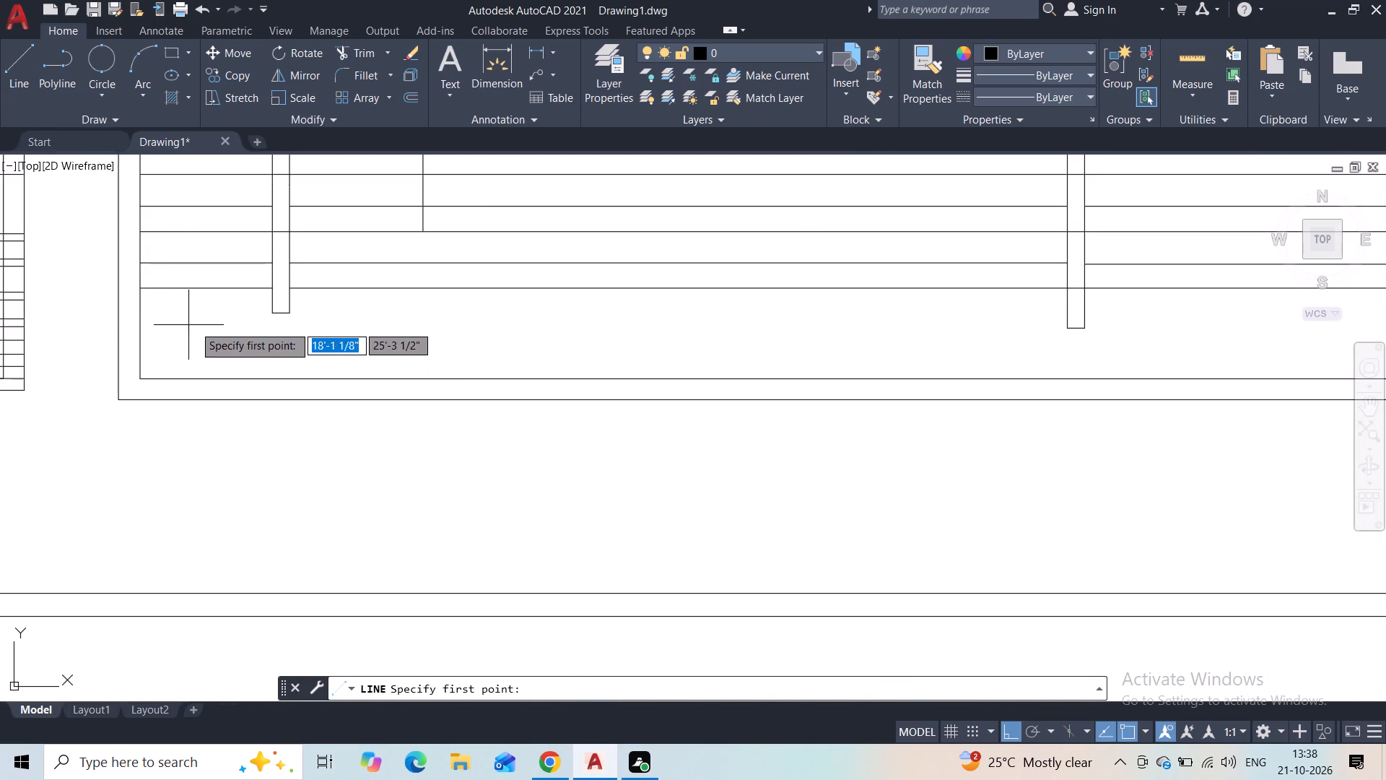
{"action": "left_click_drag", "start_coordinate": [273, 316], "coordinate": [262, 316]}
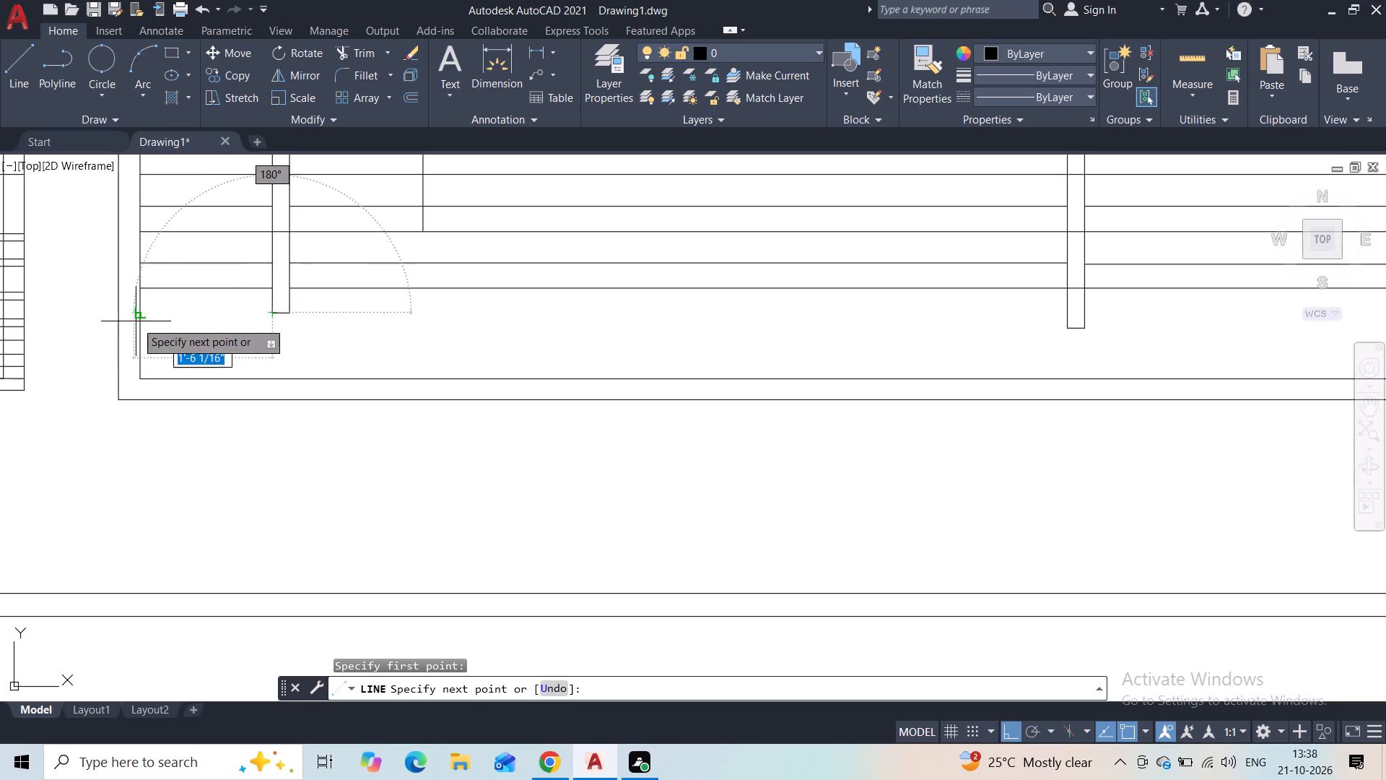
{"action": "left_click", "coordinate": [139, 320]}
{"action": "key", "text": "Escape"}
{"action": "key", "text": "space"}
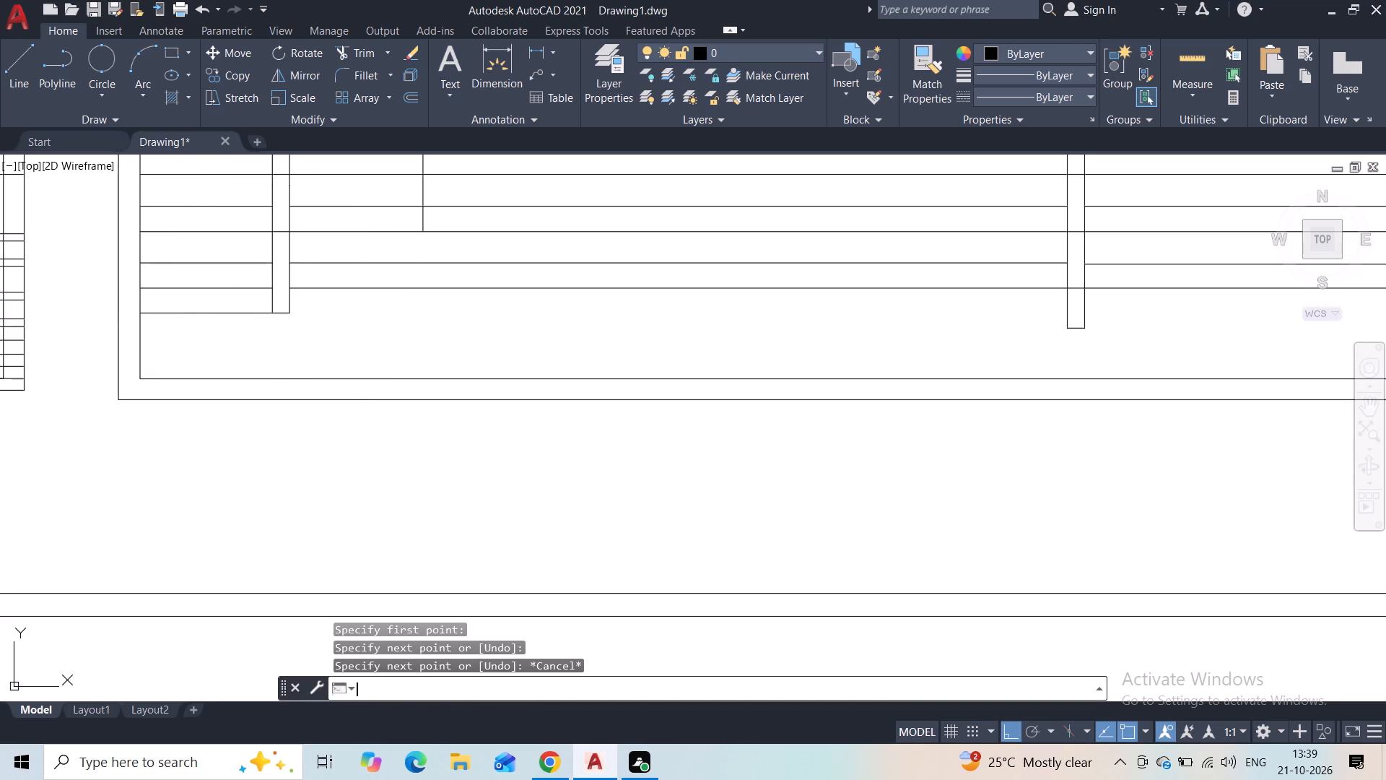
{"action": "left_click", "coordinate": [289, 314]}
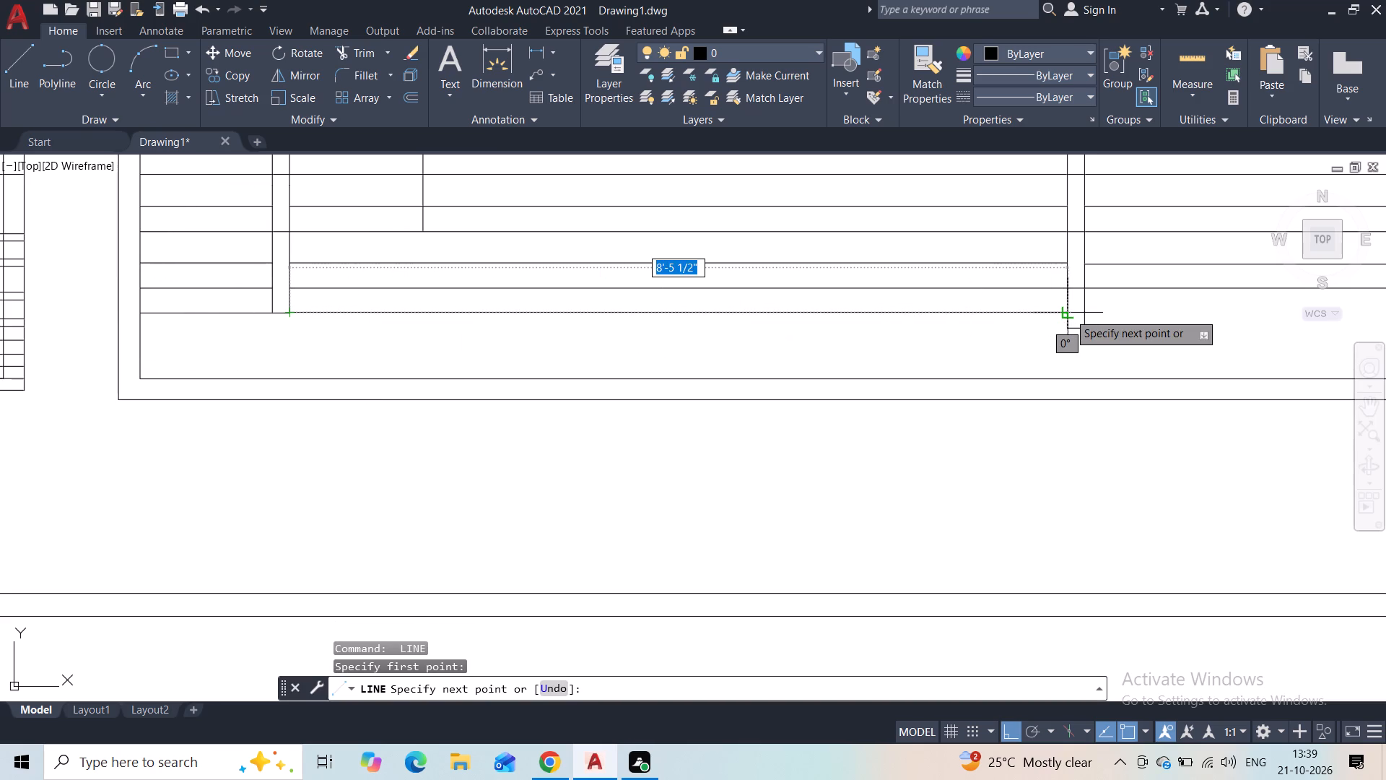
{"action": "left_click", "coordinate": [1068, 313]}
{"action": "key", "text": "Escape"}
Continue the low horizontal line from the second post to the railing's right end, and drop it vertically to the terrace floor.
{"action": "middle_click_drag", "start_coordinate": [1089, 319], "coordinate": [749, 329]}
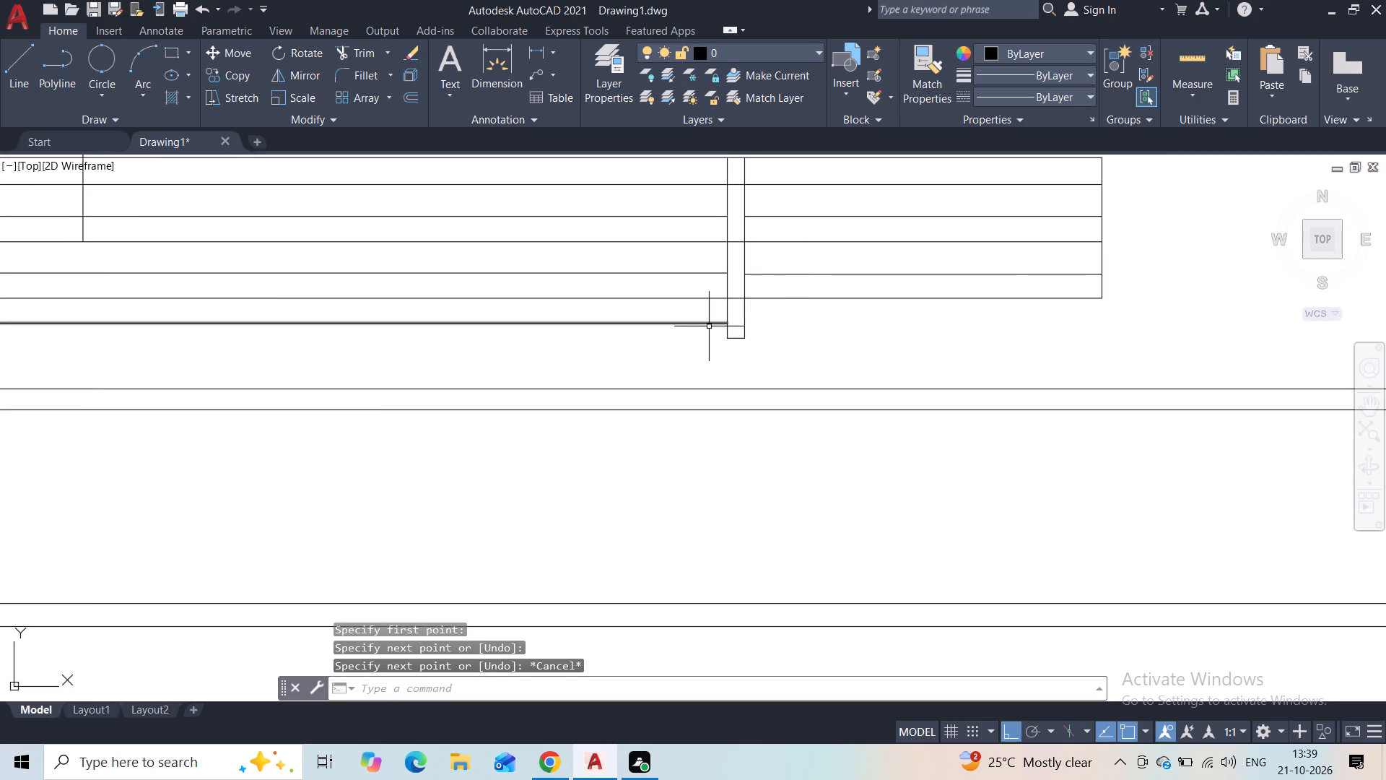
{"action": "scroll", "coordinate": [705, 326], "scroll_direction": "up", "scroll_amount": 2}
{"action": "key", "text": "space"}
{"action": "left_click", "coordinate": [759, 321]}
{"action": "middle_click_drag", "start_coordinate": [951, 324], "coordinate": [906, 324]}
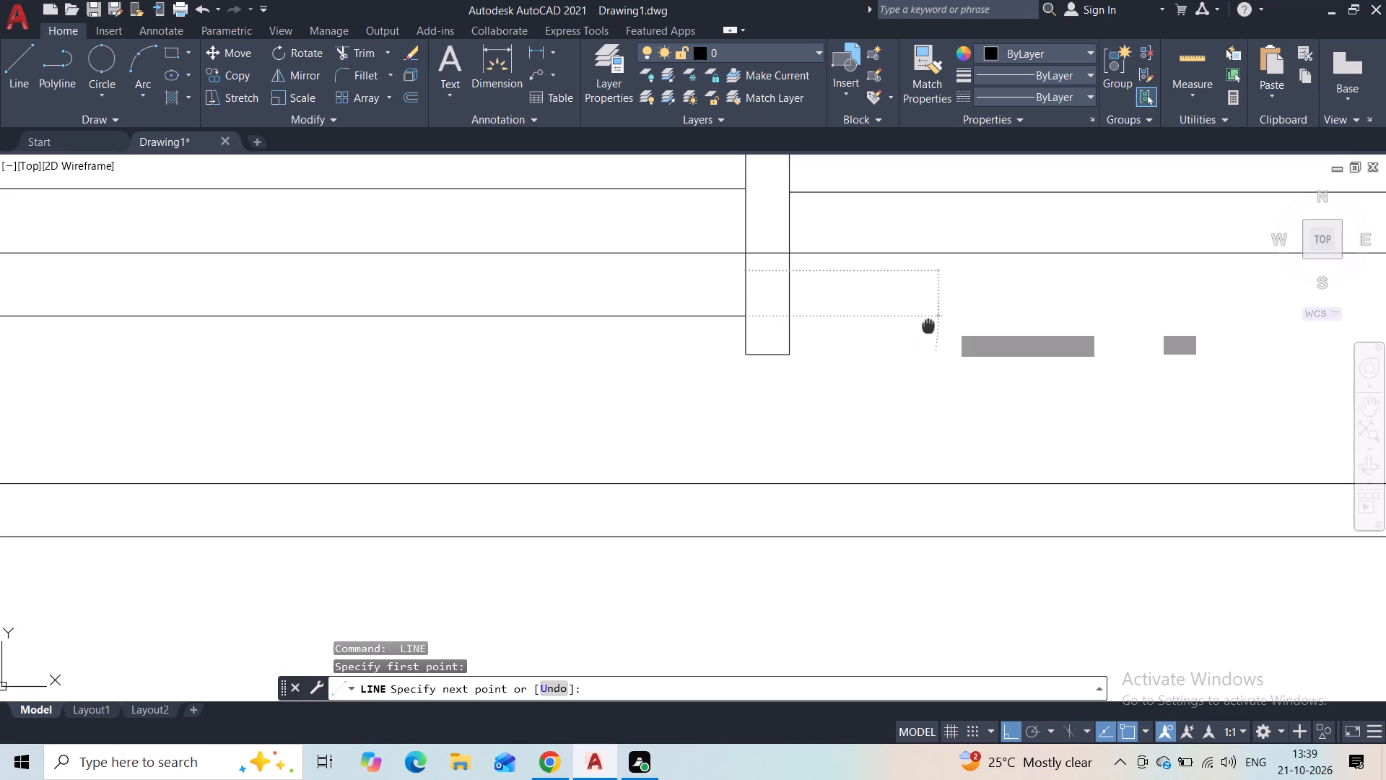
{"action": "middle_click_drag", "start_coordinate": [906, 324], "coordinate": [746, 323]}
{"action": "scroll", "coordinate": [840, 317], "scroll_direction": "down", "scroll_amount": 2}
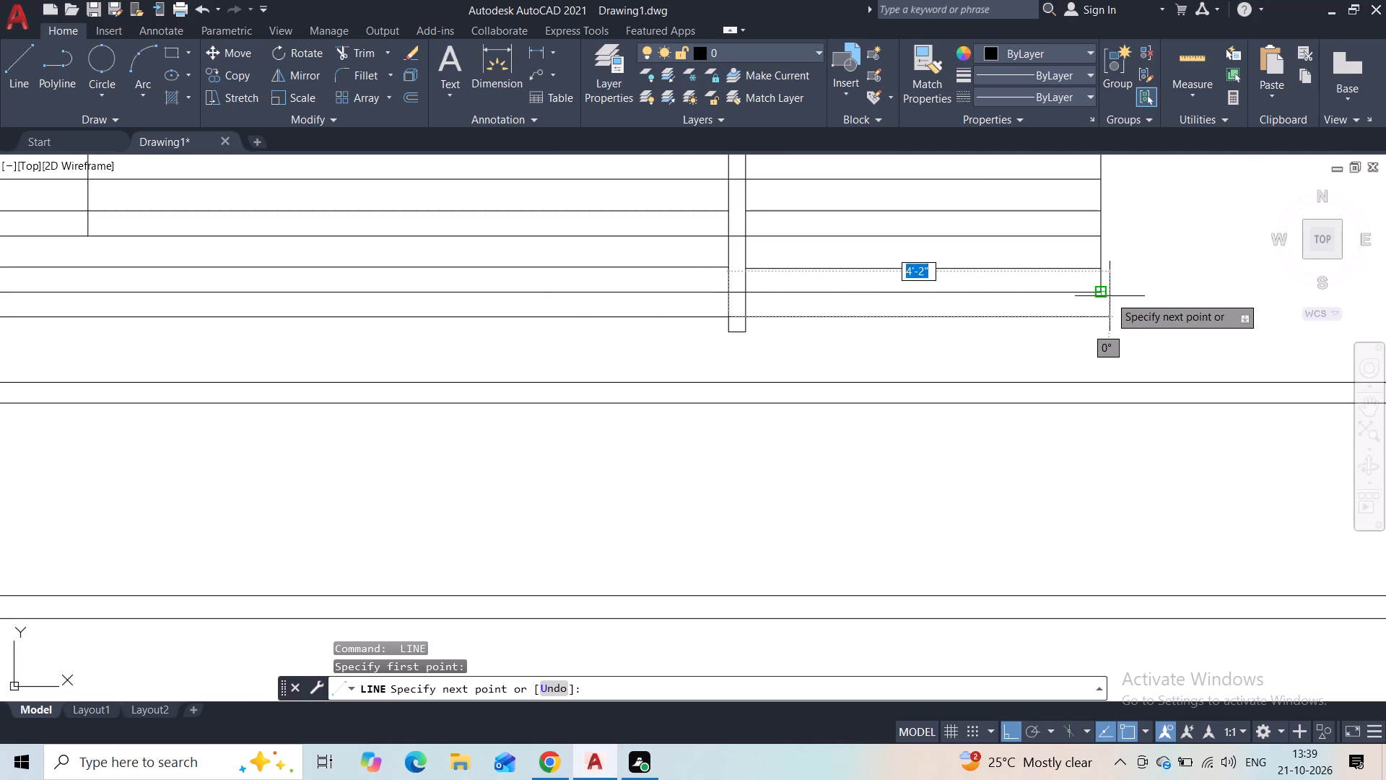
{"action": "left_click", "coordinate": [1104, 323]}
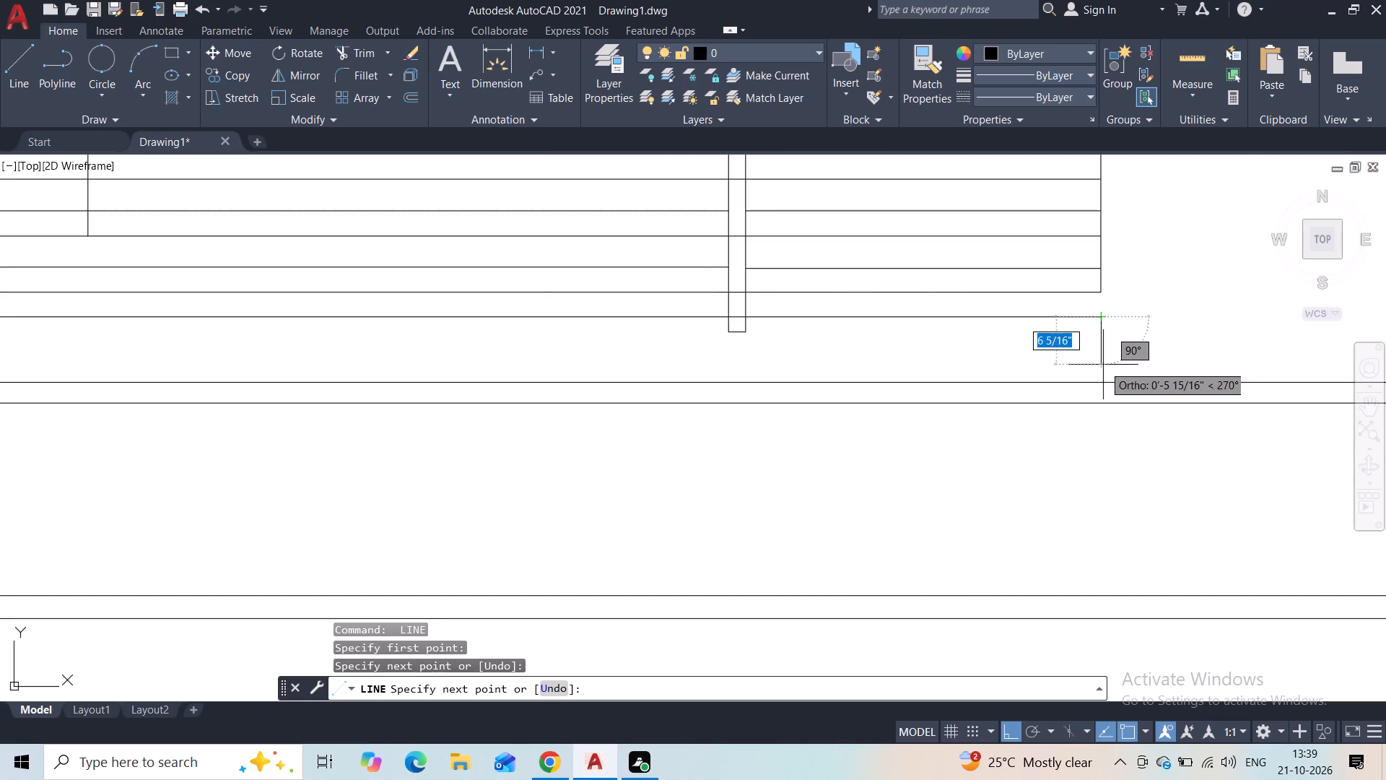
{"action": "left_click", "coordinate": [1103, 380]}
{"action": "key", "text": "Escape"}
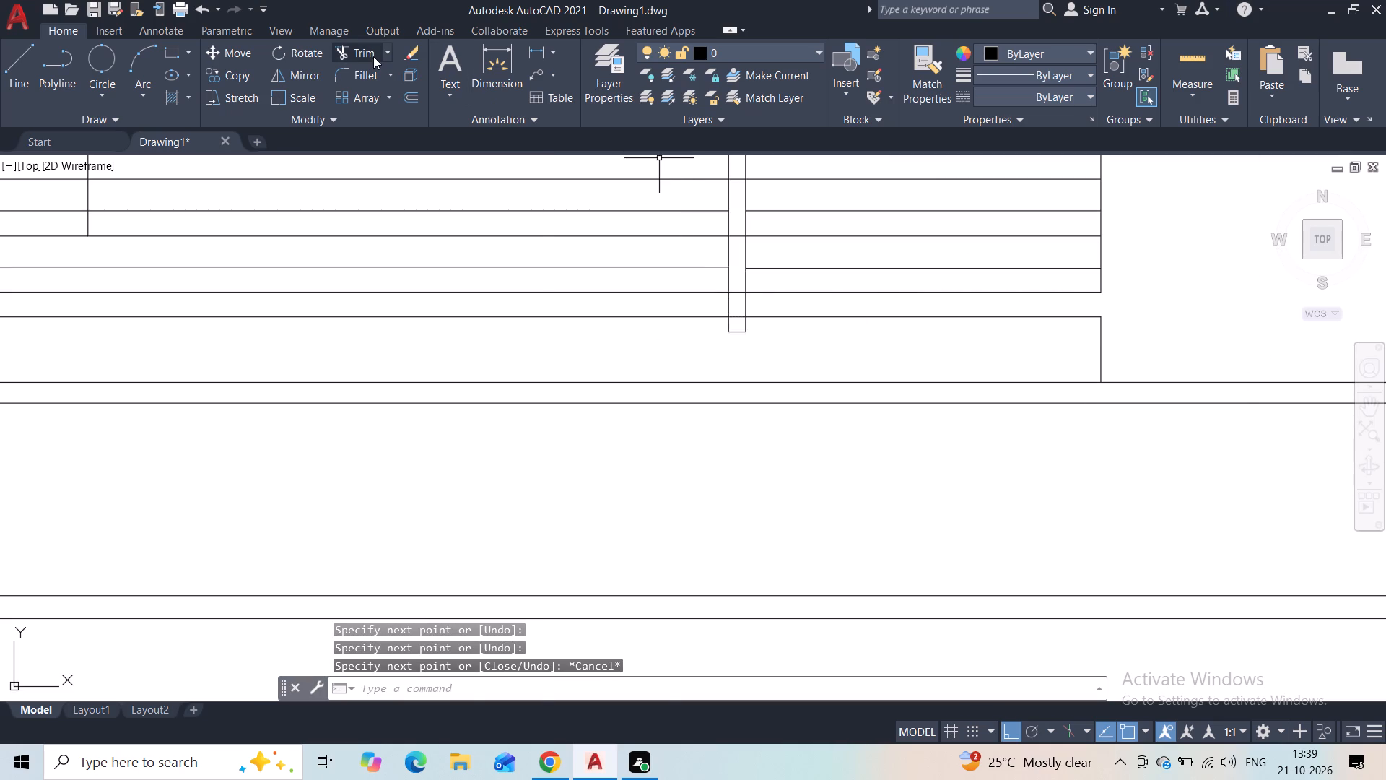
Trim the second railing post's lower end back to the new horizontal line.
{"action": "left_click", "coordinate": [369, 54]}
{"action": "scroll", "coordinate": [728, 374], "scroll_direction": "up", "scroll_amount": 2}
{"action": "left_click_drag", "start_coordinate": [740, 259], "coordinate": [710, 277]}
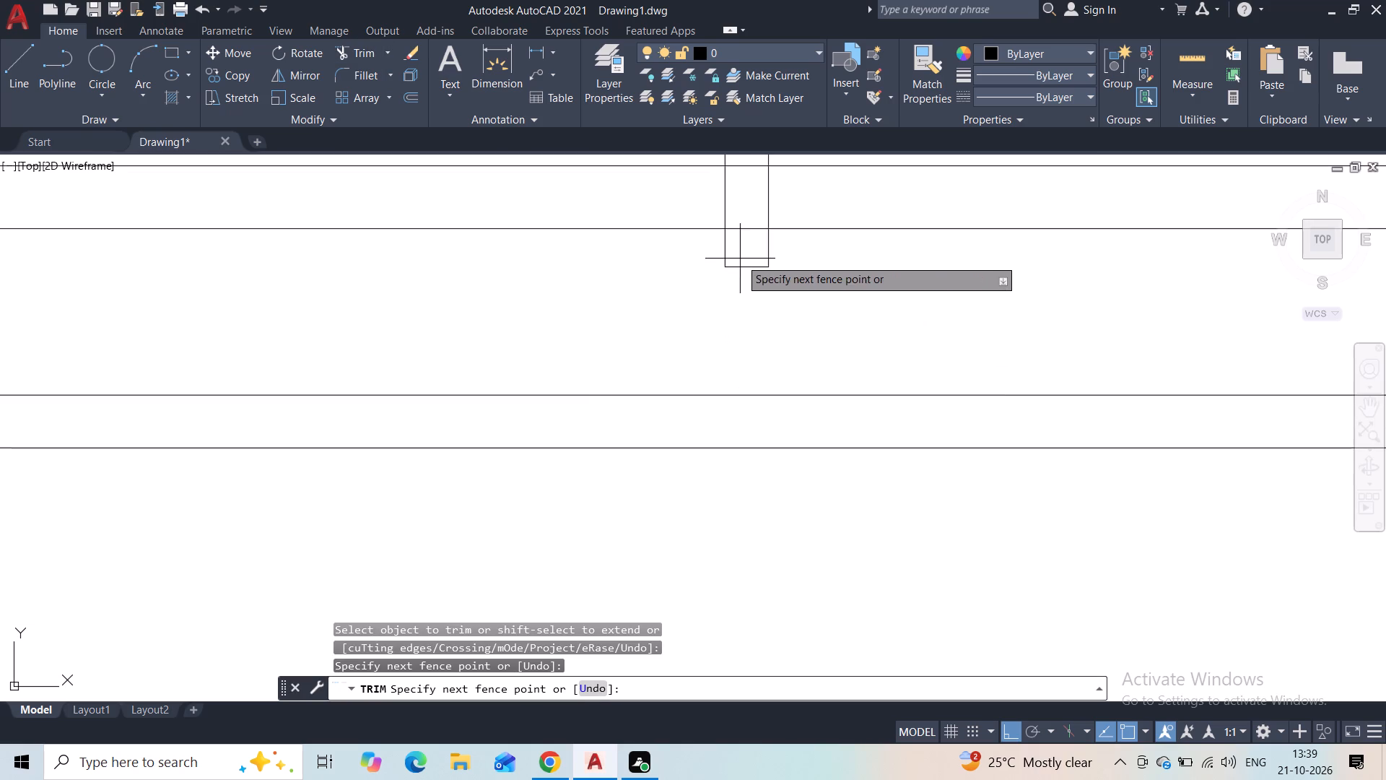
{"action": "left_click_drag", "start_coordinate": [710, 277], "coordinate": [810, 268]}
{"action": "scroll", "coordinate": [753, 284], "scroll_direction": "down", "scroll_amount": 3}
{"action": "key", "text": "Escape"}
Examine the whole elevation, checking the terrace railing, low terrace edge, roof outline and ground floor.
{"action": "scroll", "coordinate": [751, 287], "scroll_direction": "down", "scroll_amount": 2}
{"action": "middle_click_drag", "start_coordinate": [751, 289], "coordinate": [743, 379]}
{"action": "scroll", "coordinate": [761, 312], "scroll_direction": "down", "scroll_amount": 1}
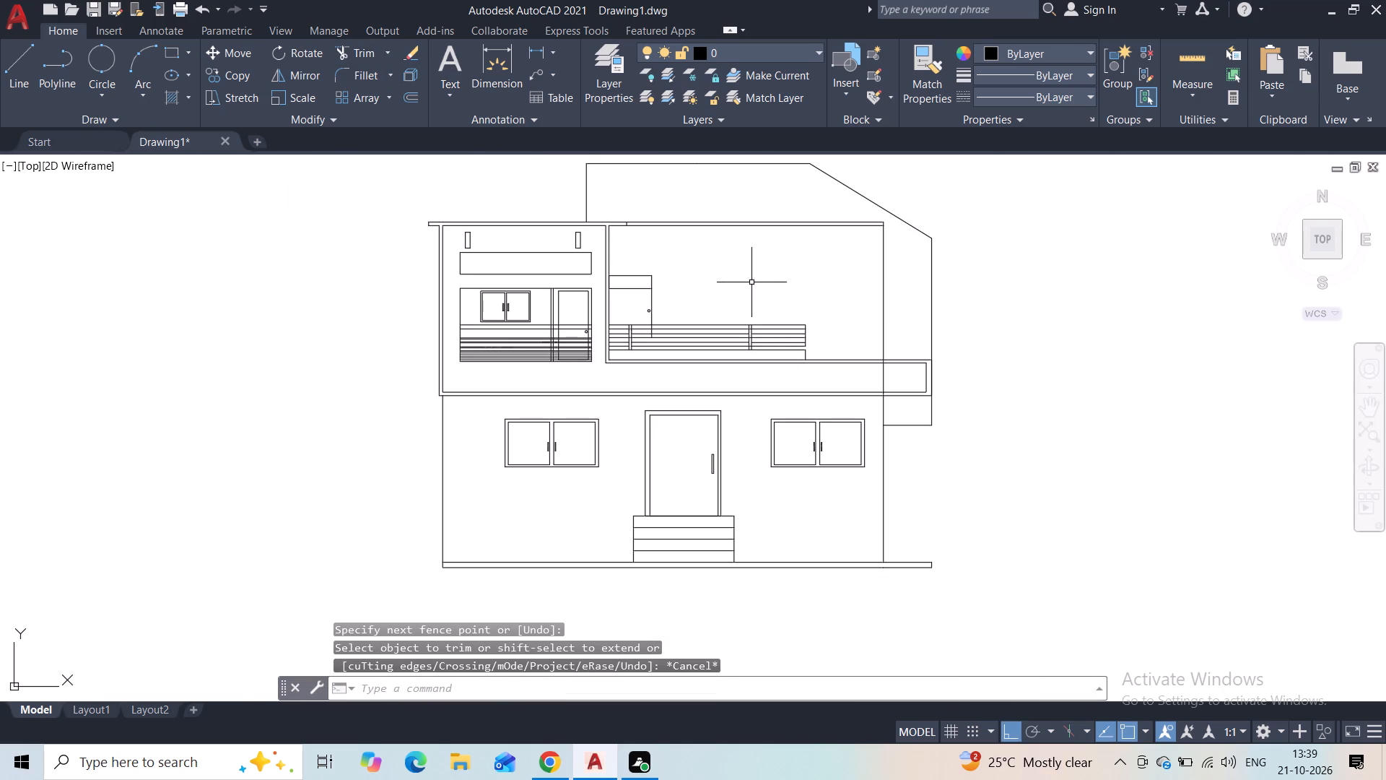
{"action": "middle_click_drag", "start_coordinate": [692, 289], "coordinate": [697, 333]}
{"action": "scroll", "coordinate": [614, 249], "scroll_direction": "up", "scroll_amount": 3}
{"action": "scroll", "coordinate": [611, 277], "scroll_direction": "down", "scroll_amount": 4}
{"action": "scroll", "coordinate": [661, 259], "scroll_direction": "up", "scroll_amount": 2}
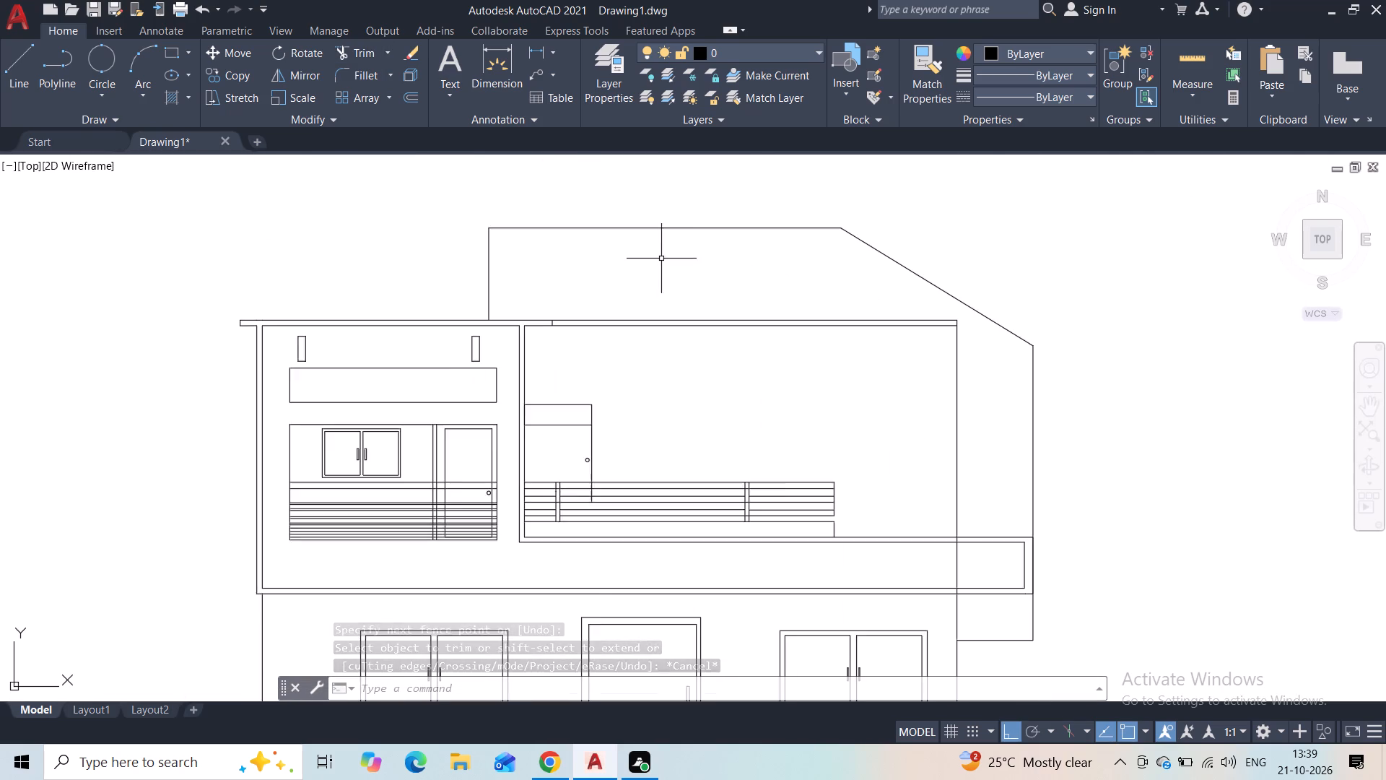
{"action": "scroll", "coordinate": [661, 265], "scroll_direction": "down", "scroll_amount": 1}
{"action": "middle_click_drag", "start_coordinate": [988, 410], "coordinate": [938, 318]}
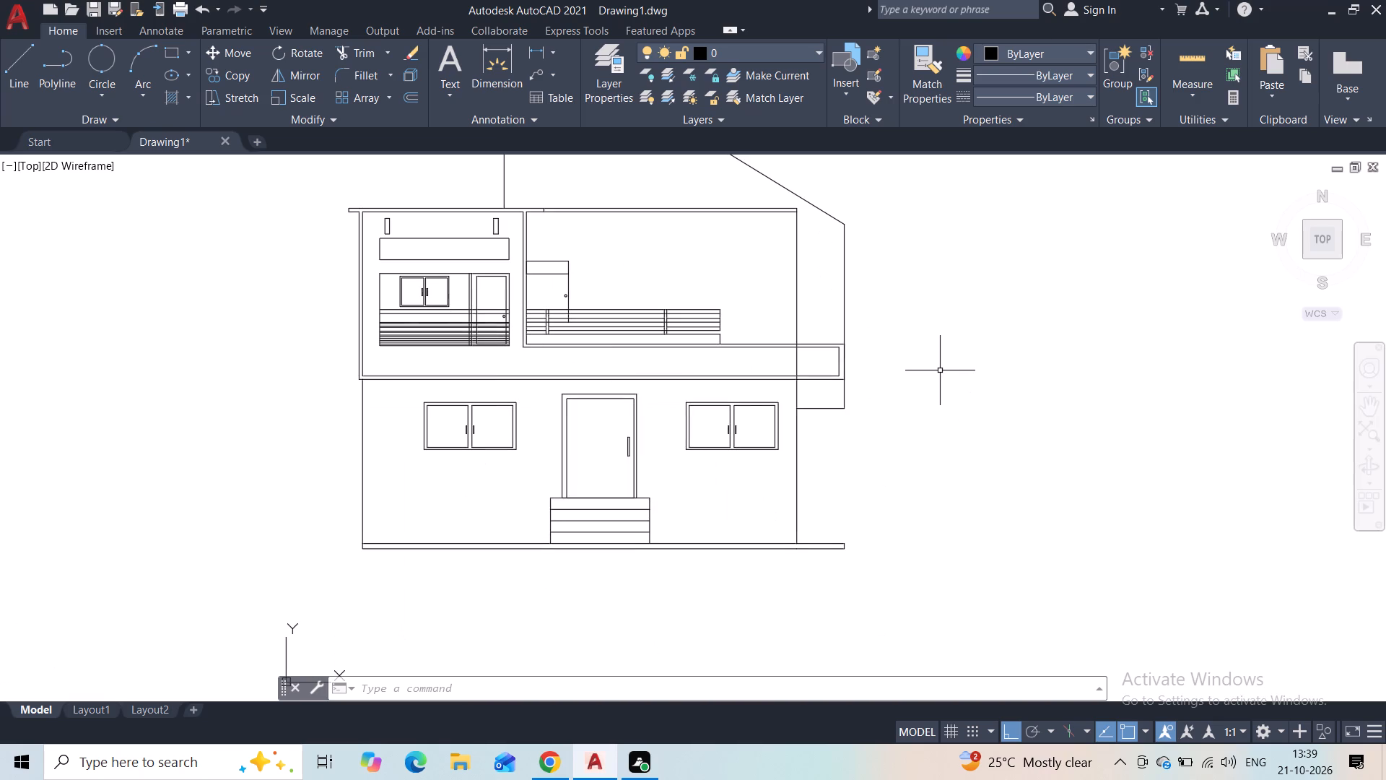
{"action": "middle_click_drag", "start_coordinate": [868, 362], "coordinate": [843, 508]}
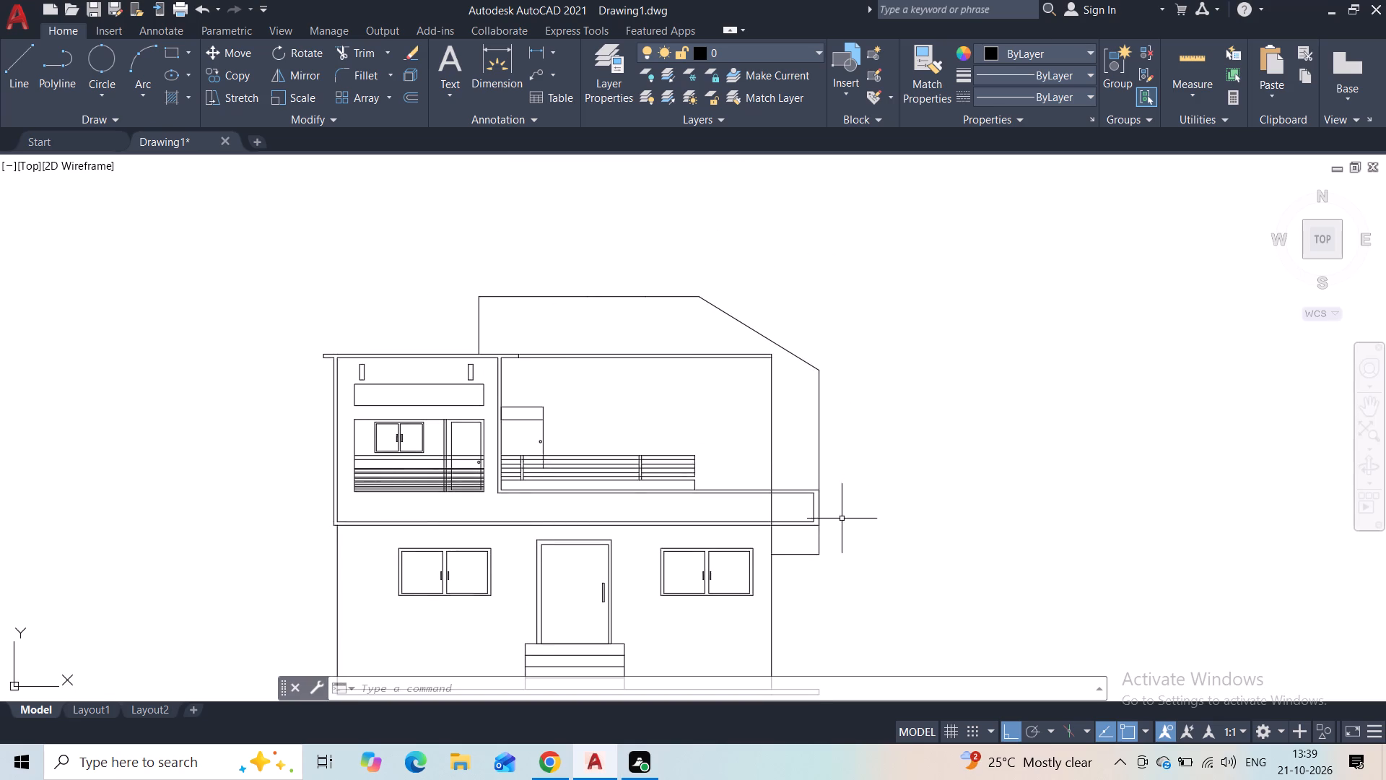
{"action": "middle_click_drag", "start_coordinate": [842, 519], "coordinate": [829, 474]}
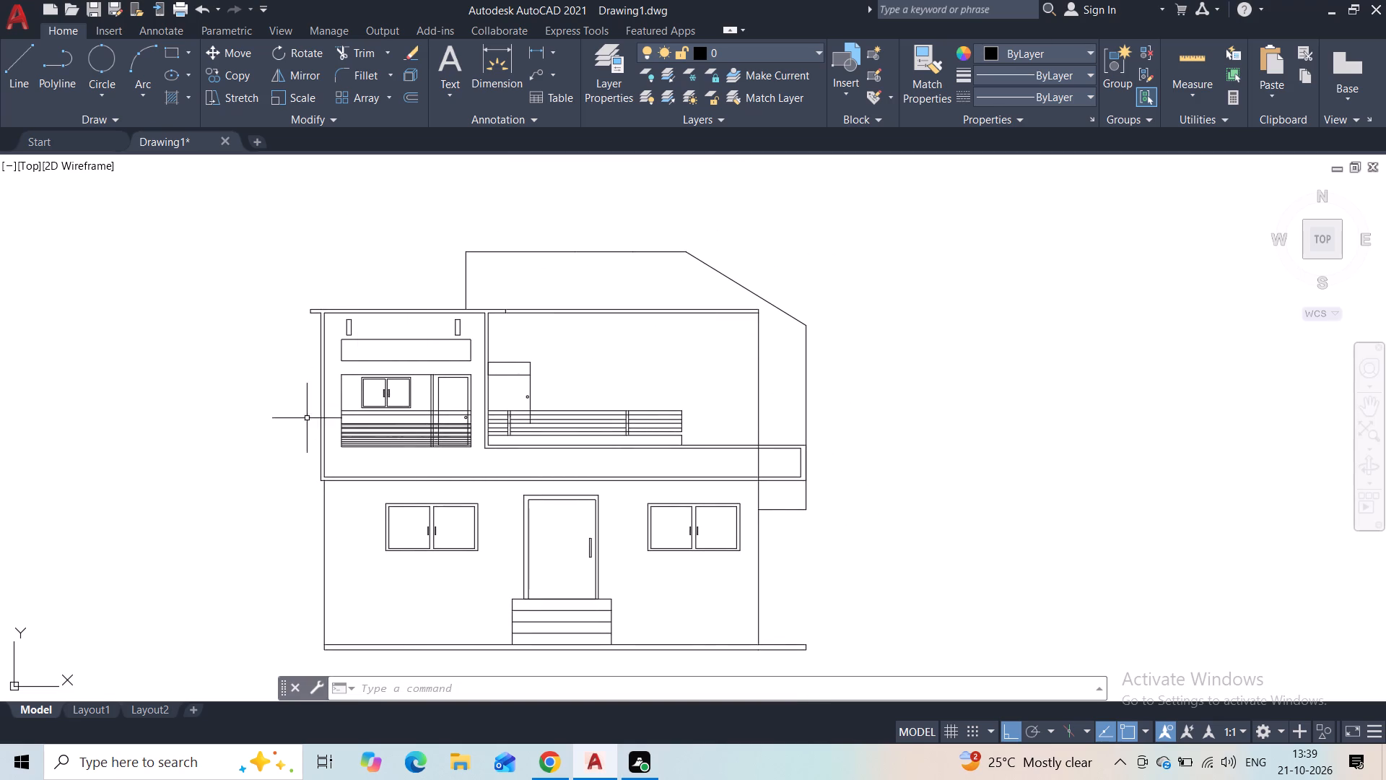
{"action": "middle_click_drag", "start_coordinate": [299, 435], "coordinate": [275, 349]}
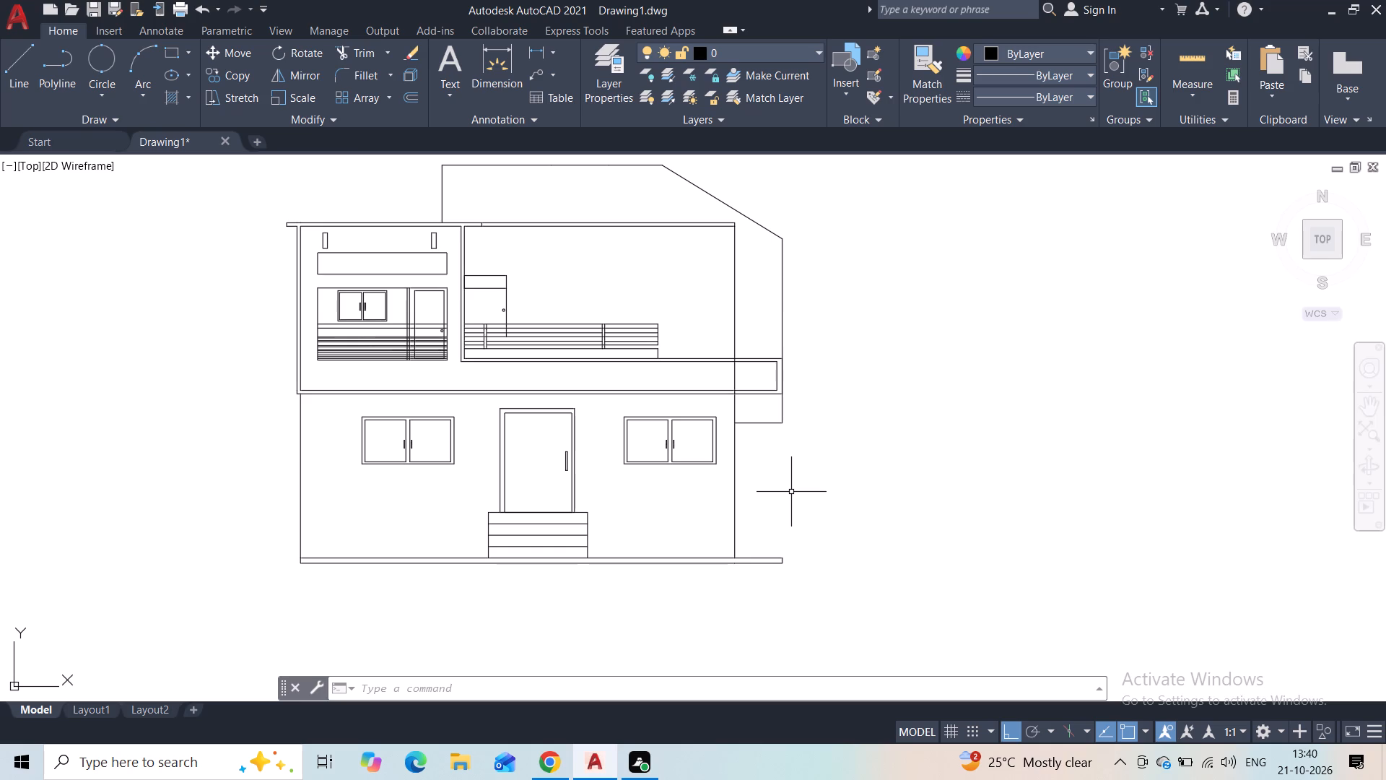
{"action": "scroll", "coordinate": [772, 476], "scroll_direction": "down", "scroll_amount": 1}
{"action": "middle_click_drag", "start_coordinate": [778, 465], "coordinate": [757, 543]}
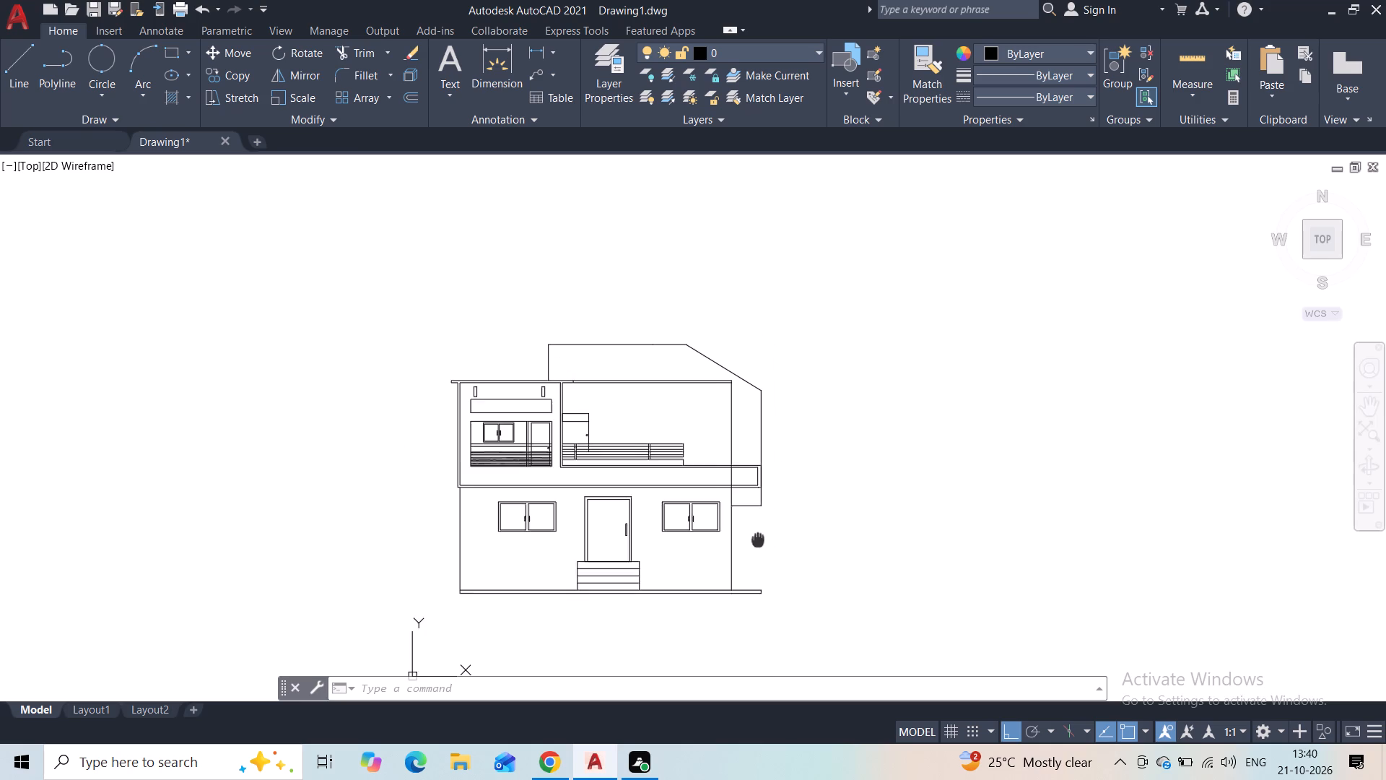
{"action": "middle_click_drag", "start_coordinate": [757, 543], "coordinate": [757, 514]}
{"action": "scroll", "coordinate": [796, 414], "scroll_direction": "up", "scroll_amount": 1}
{"action": "middle_click_drag", "start_coordinate": [811, 461], "coordinate": [811, 455]}
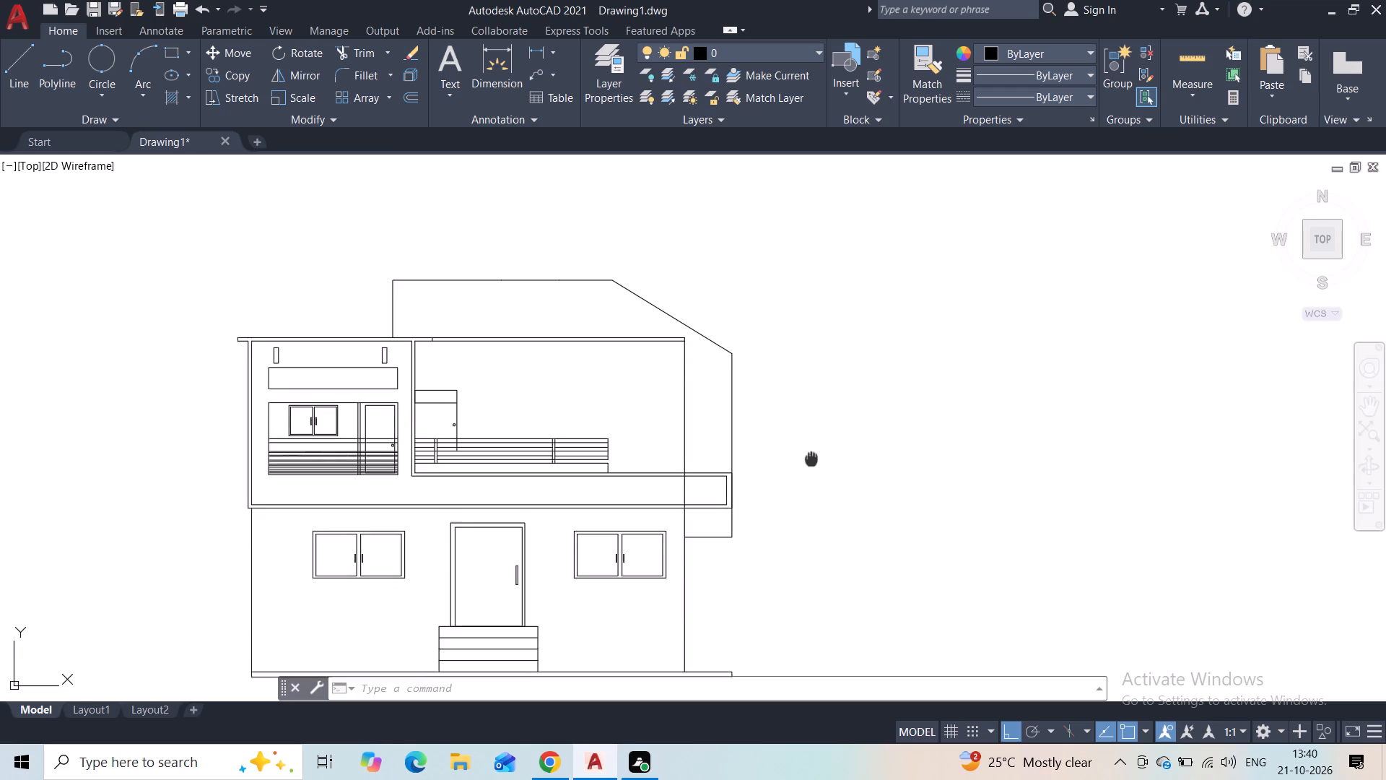
{"action": "middle_click_drag", "start_coordinate": [811, 455], "coordinate": [809, 417]}
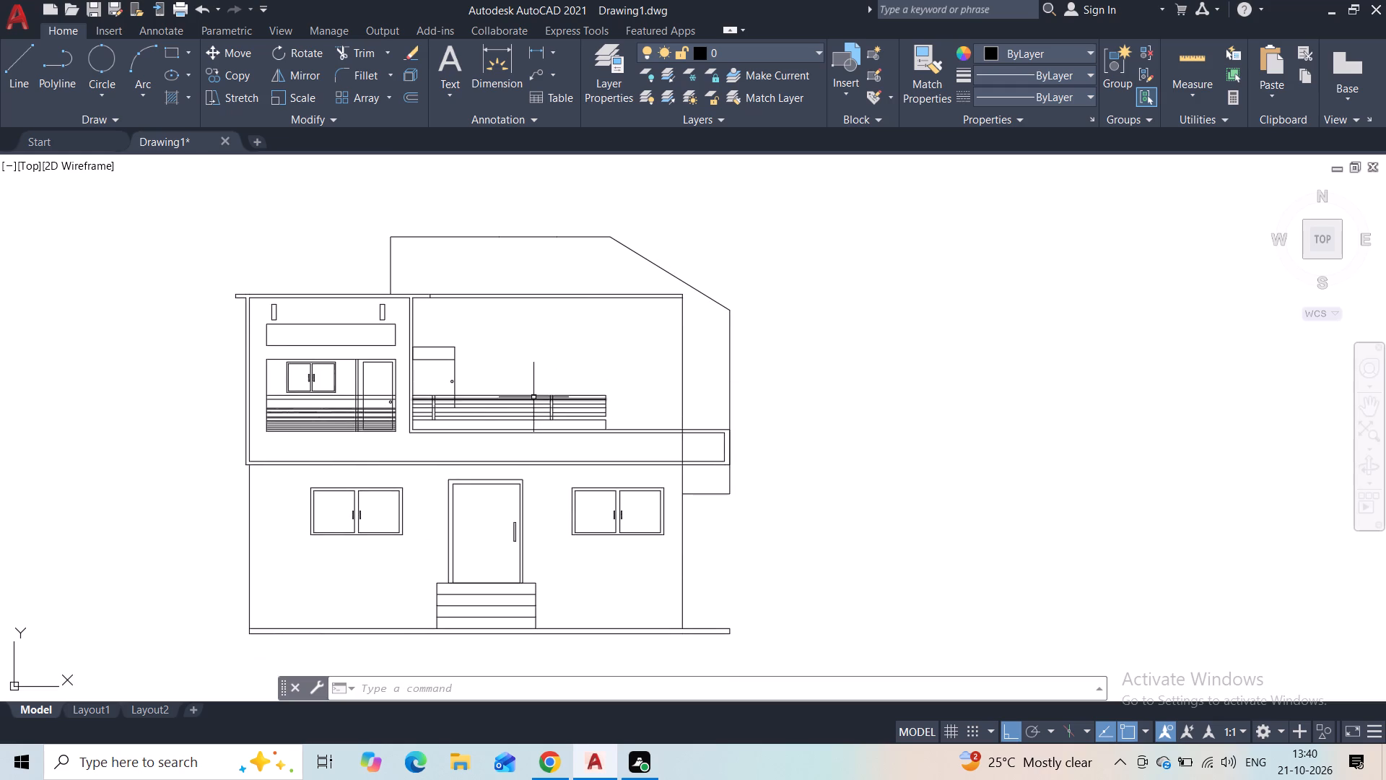
Start a hatch with the GOST_GLASS pattern and fill both panes of the upper-storey window.
{"action": "key", "text": "h"}
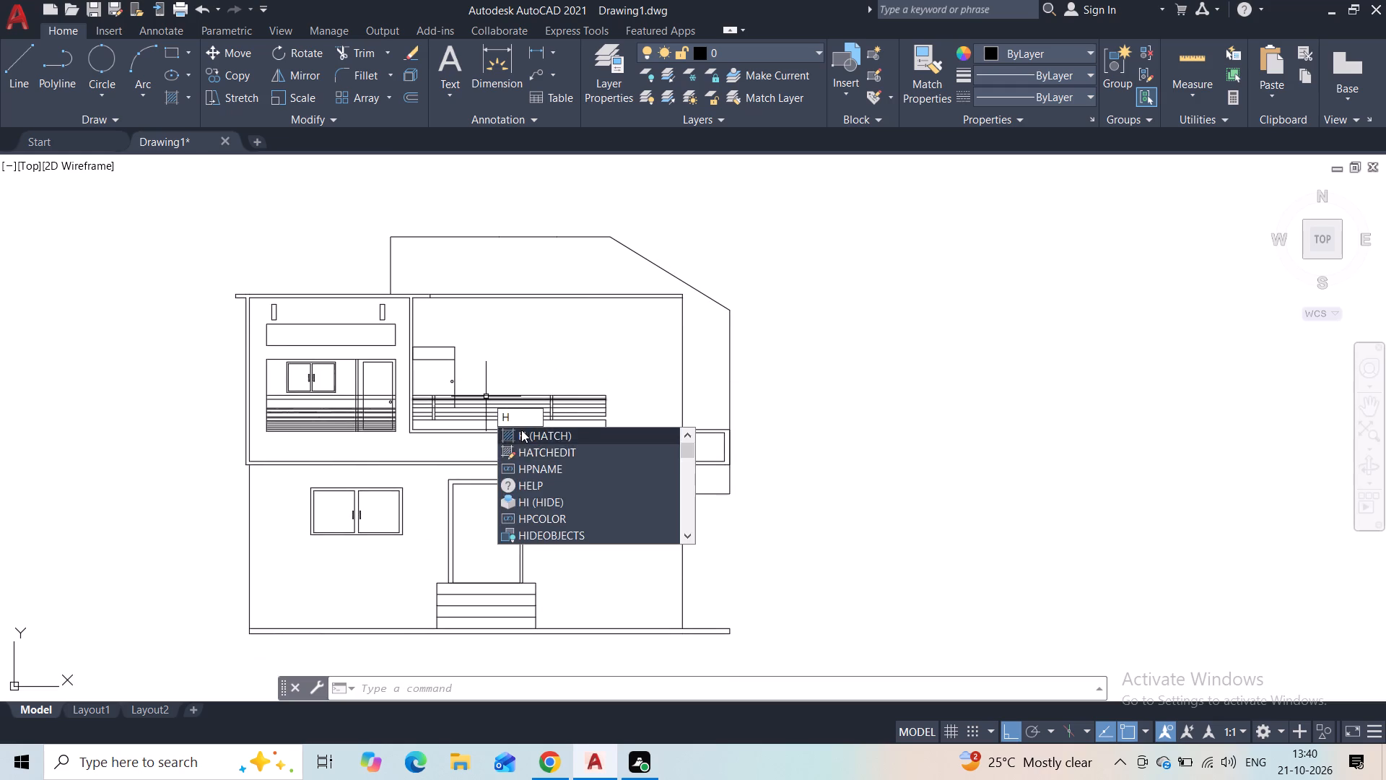
{"action": "left_click", "coordinate": [521, 430]}
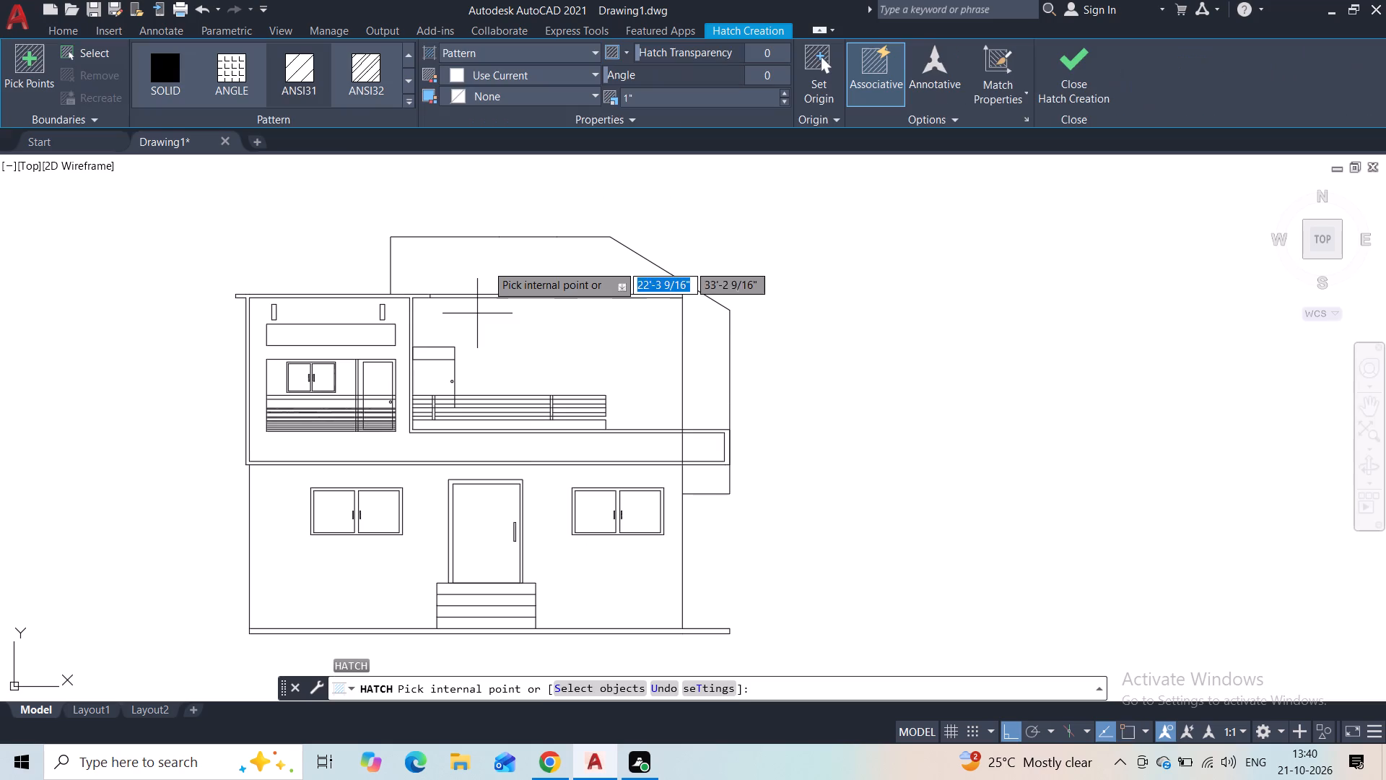
{"action": "left_click", "coordinate": [411, 105]}
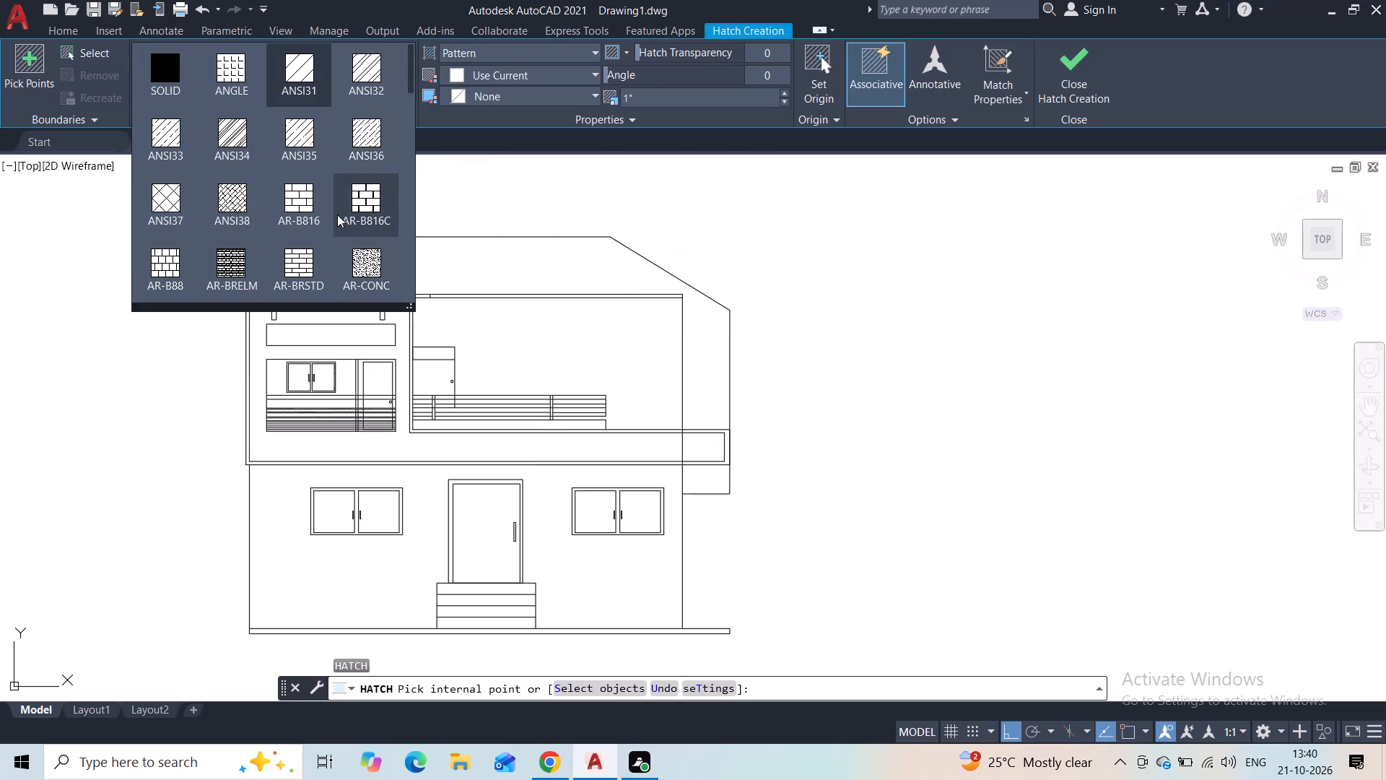
{"action": "scroll", "coordinate": [337, 214], "scroll_direction": "down", "scroll_amount": 7}
{"action": "left_click", "coordinate": [309, 149]}
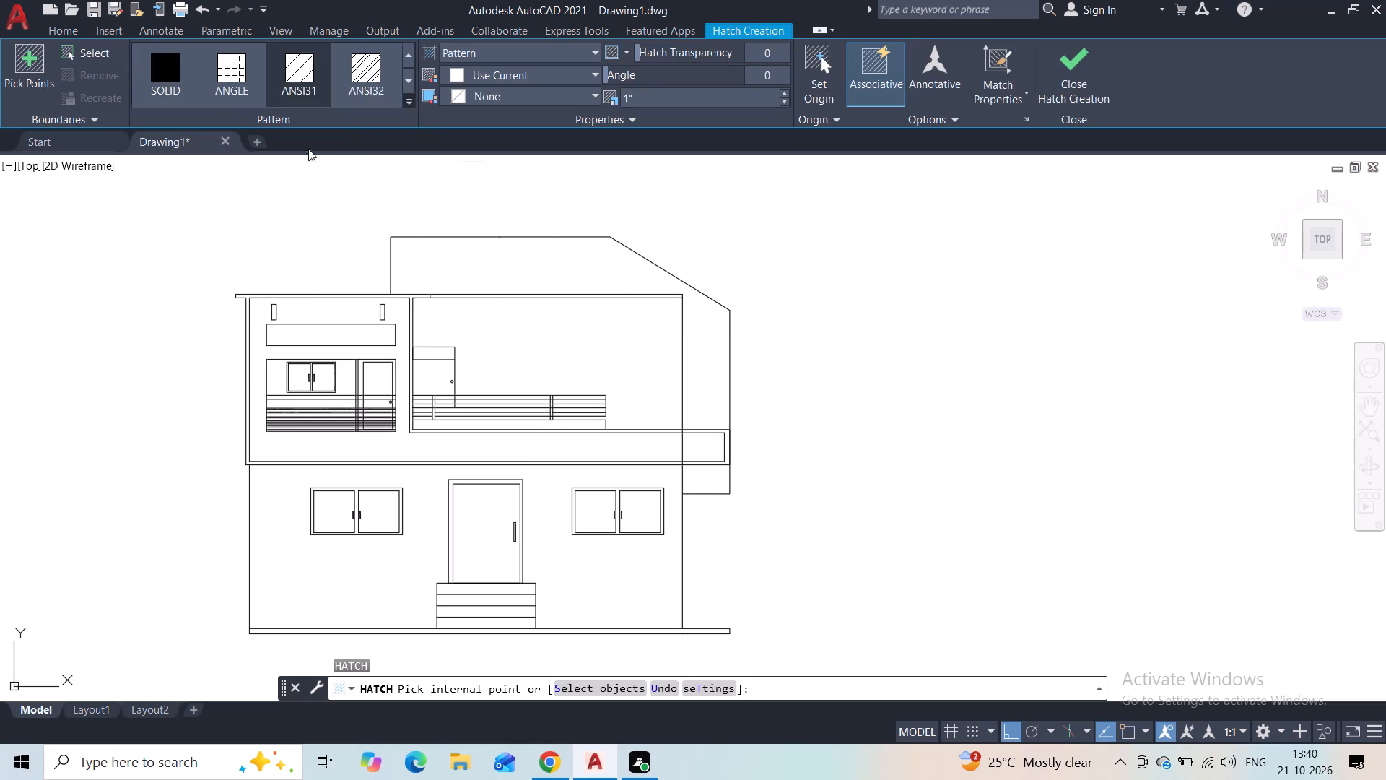
{"action": "scroll", "coordinate": [325, 411], "scroll_direction": "up", "scroll_amount": 4}
{"action": "left_click", "coordinate": [305, 241]}
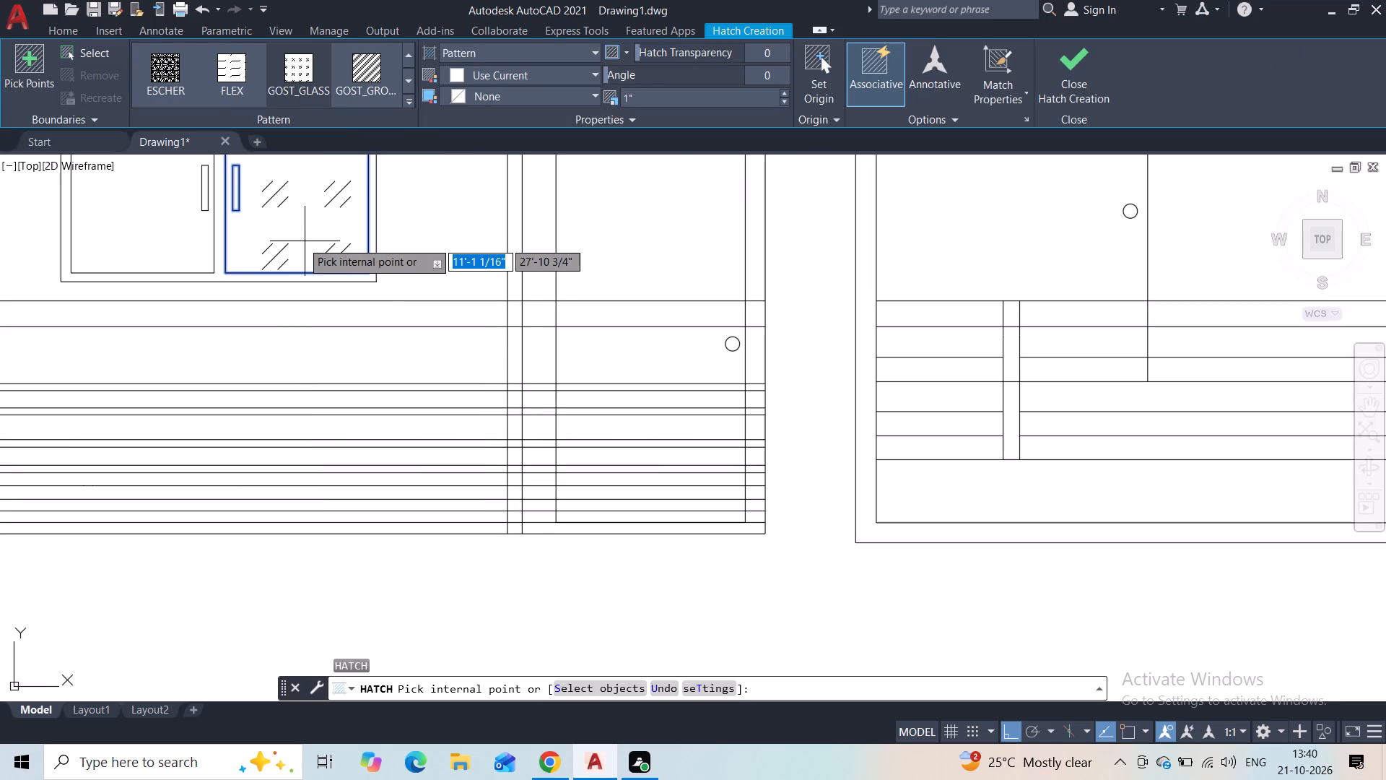
{"action": "left_click", "coordinate": [101, 234]}
Add all four panes of the two ground-floor windows to the GOST_GLASS hatch.
{"action": "scroll", "coordinate": [319, 448], "scroll_direction": "down", "scroll_amount": 2}
{"action": "middle_click_drag", "start_coordinate": [309, 516], "coordinate": [344, 266]}
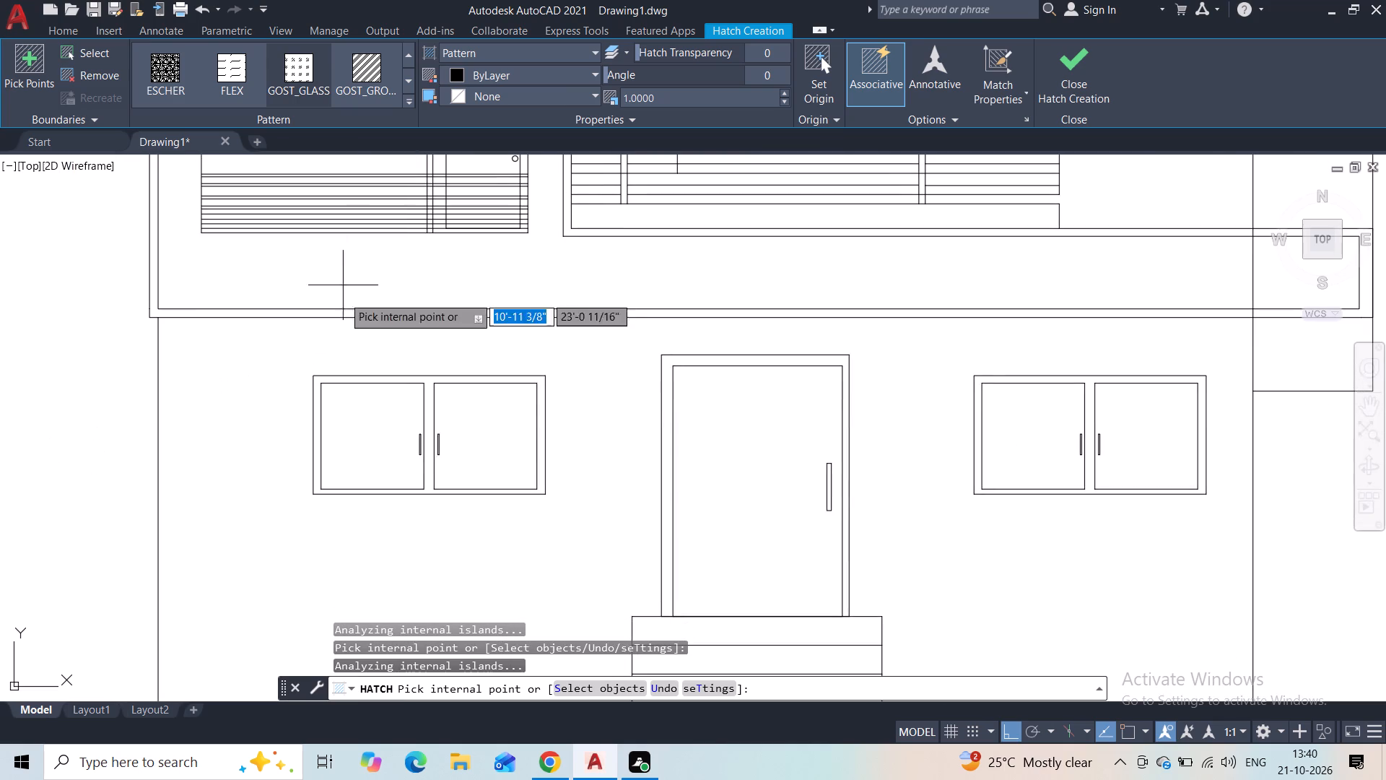
{"action": "left_click", "coordinate": [357, 429]}
{"action": "left_click", "coordinate": [475, 412]}
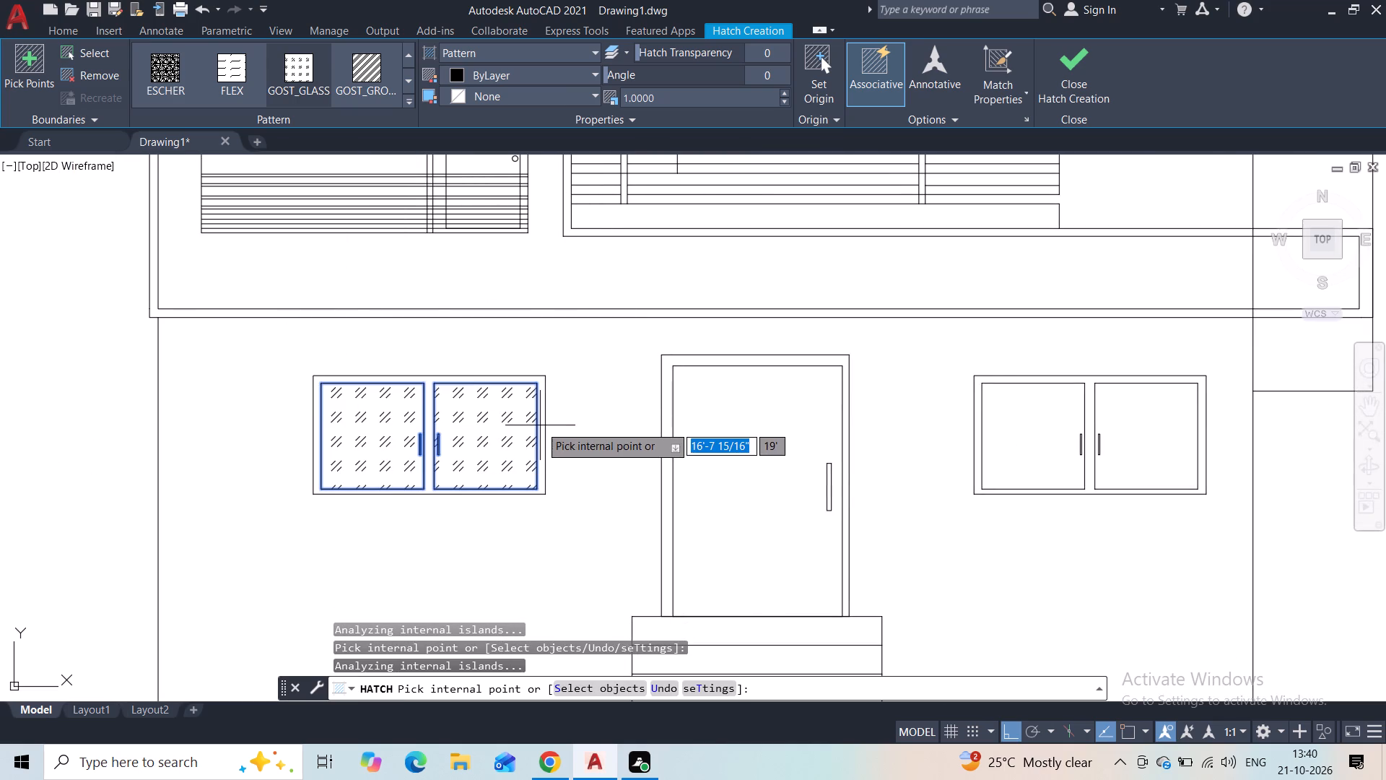
{"action": "left_click", "coordinate": [1018, 415]}
{"action": "left_click", "coordinate": [1134, 430]}
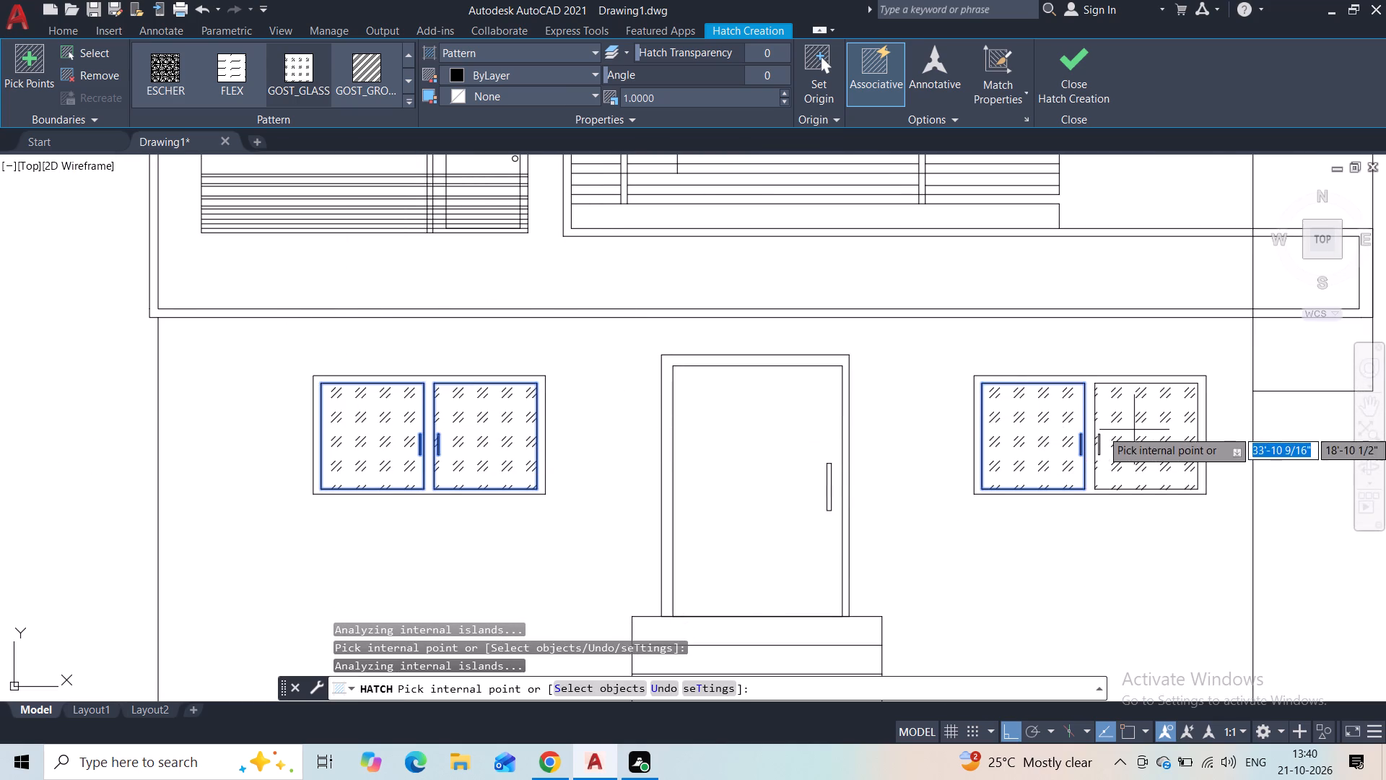
Set the glass hatch scale to 2.3 and finish the hatch.
{"action": "left_click", "coordinate": [785, 99]}
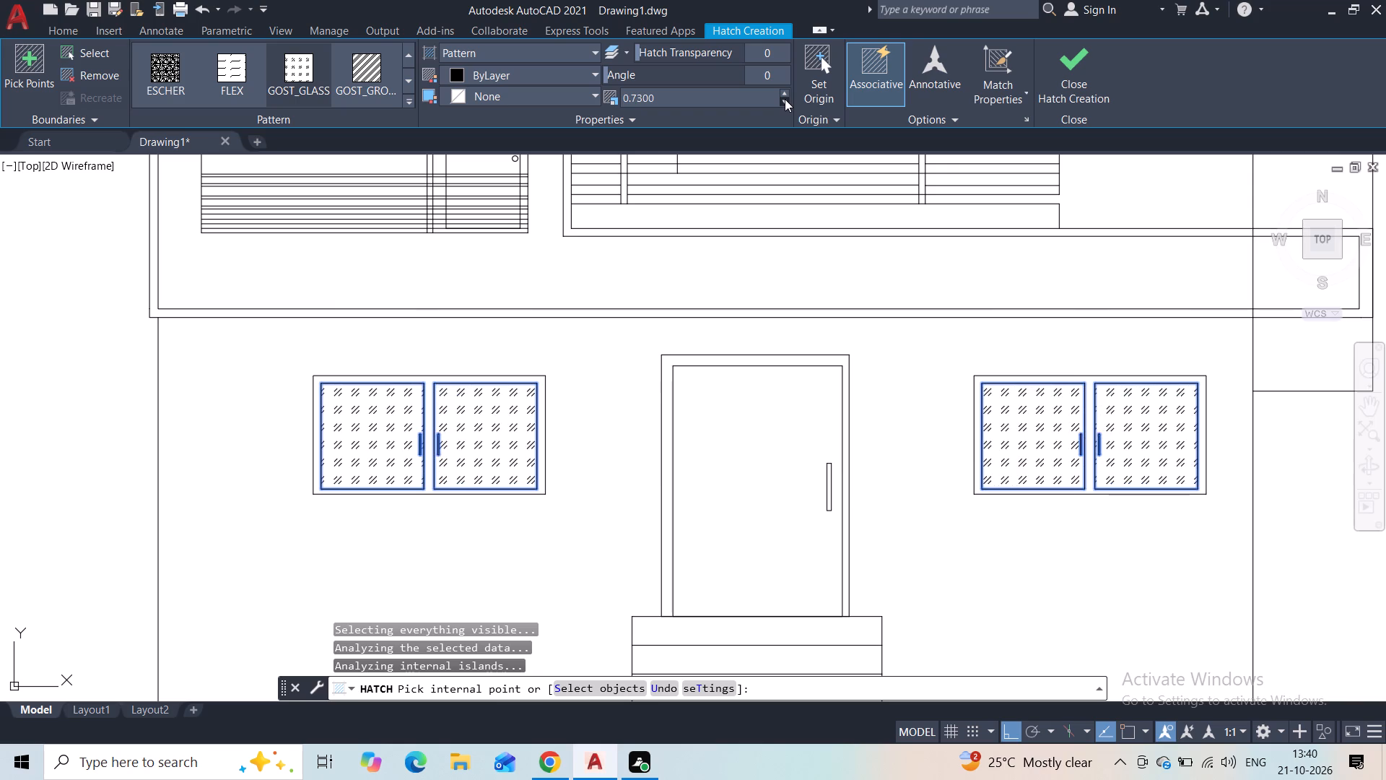
{"action": "left_click", "coordinate": [785, 96]}
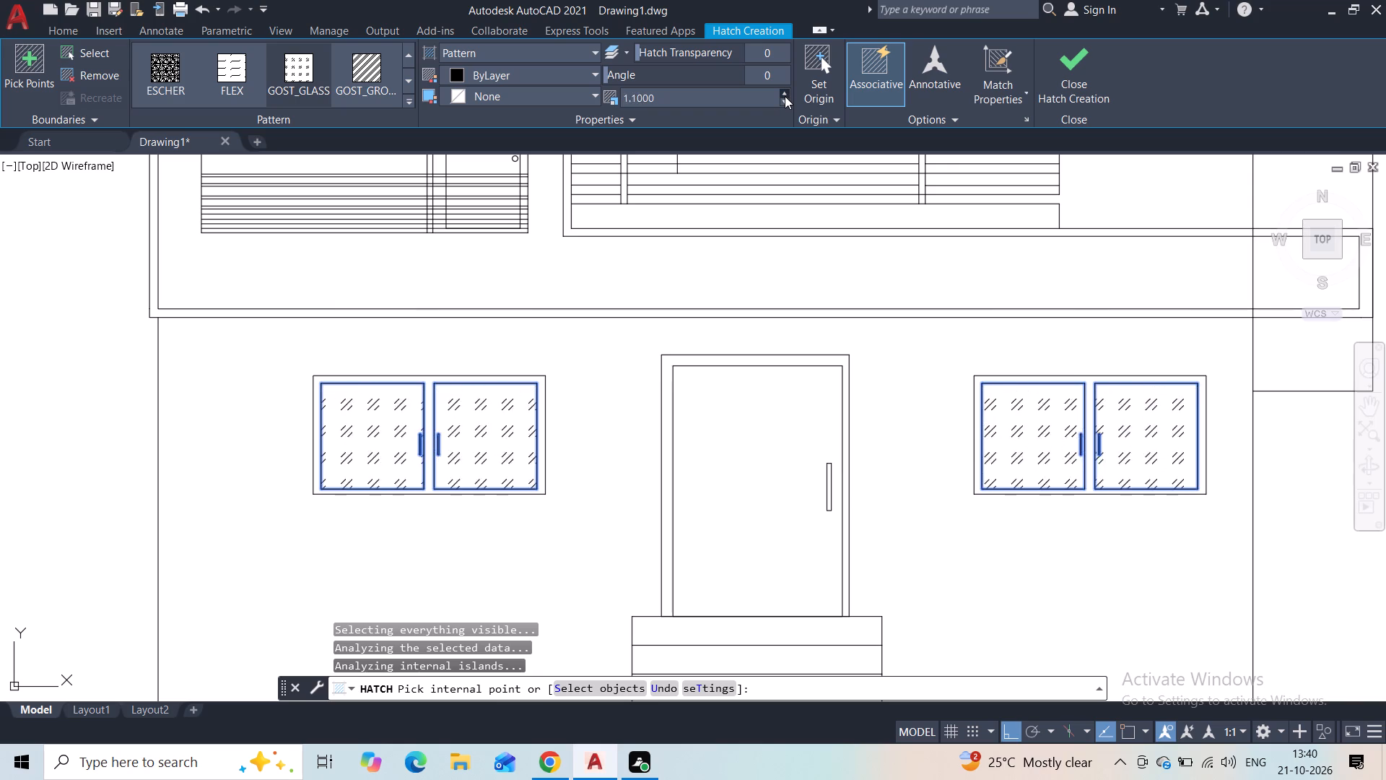
{"action": "scroll", "coordinate": [697, 285], "scroll_direction": "down", "scroll_amount": 2}
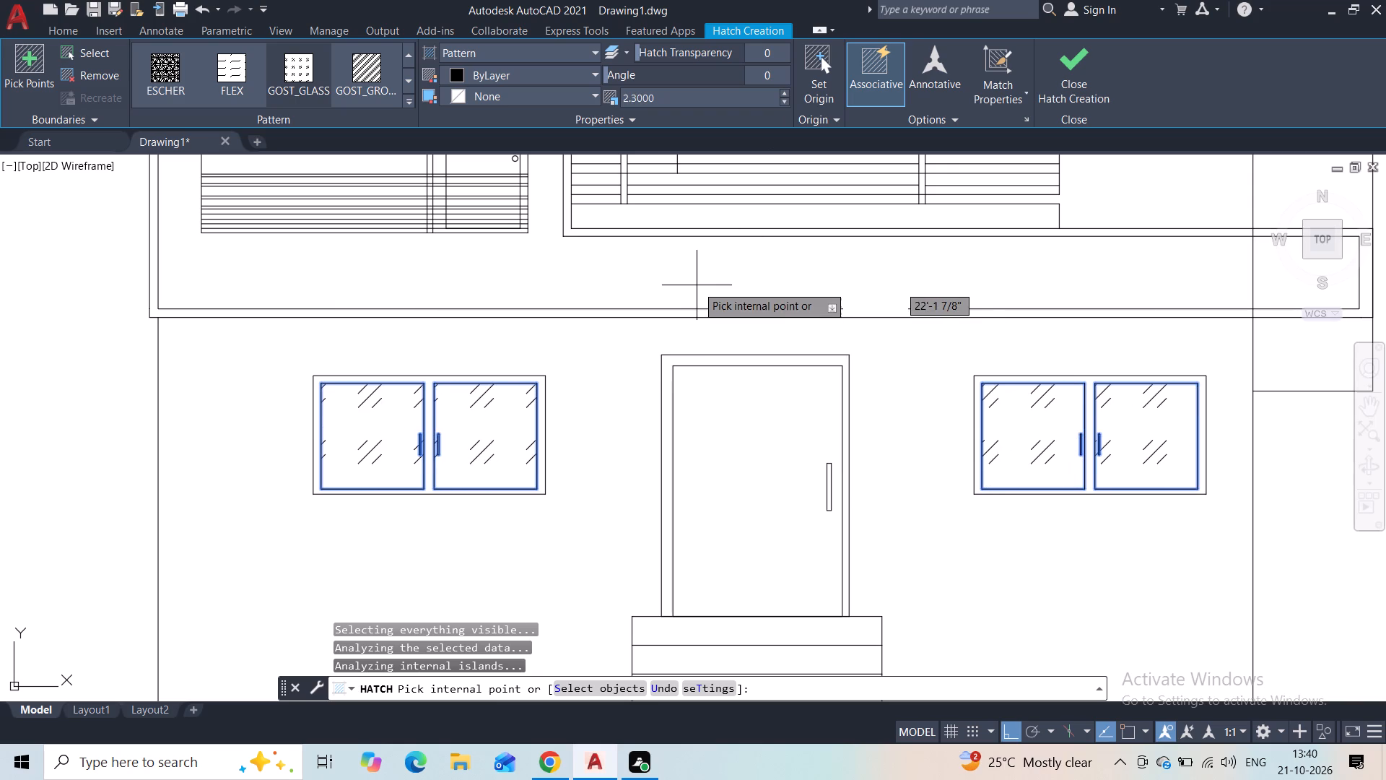
{"action": "middle_click_drag", "start_coordinate": [697, 285], "coordinate": [648, 433]}
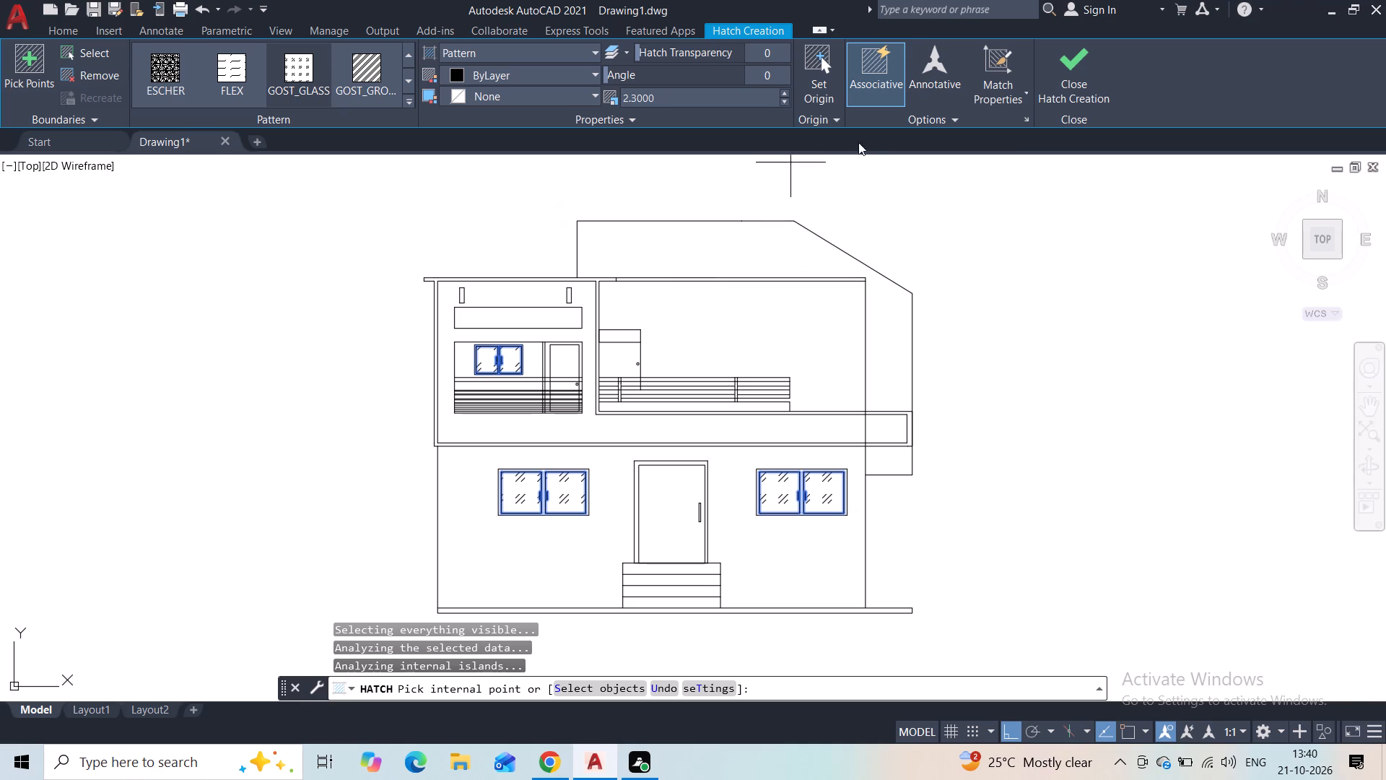
{"action": "left_click", "coordinate": [1051, 84]}
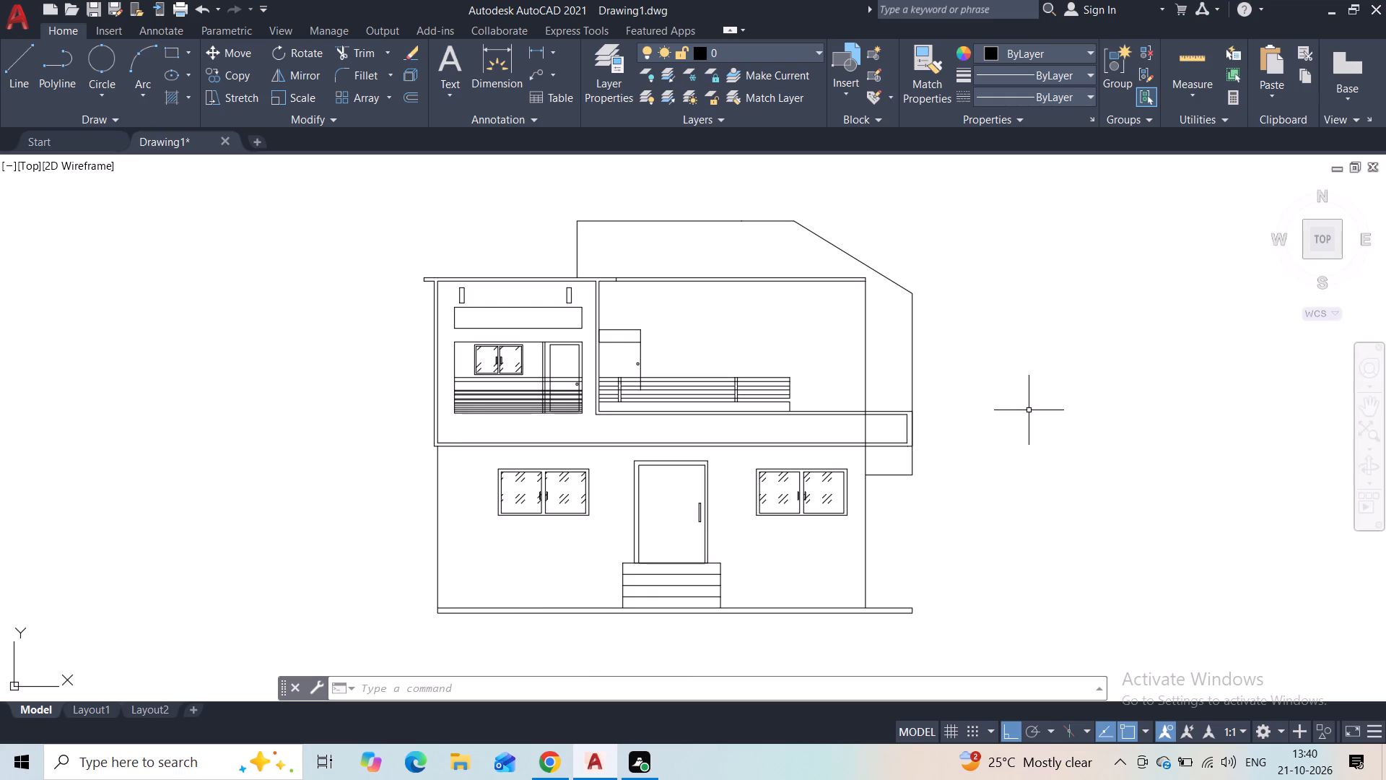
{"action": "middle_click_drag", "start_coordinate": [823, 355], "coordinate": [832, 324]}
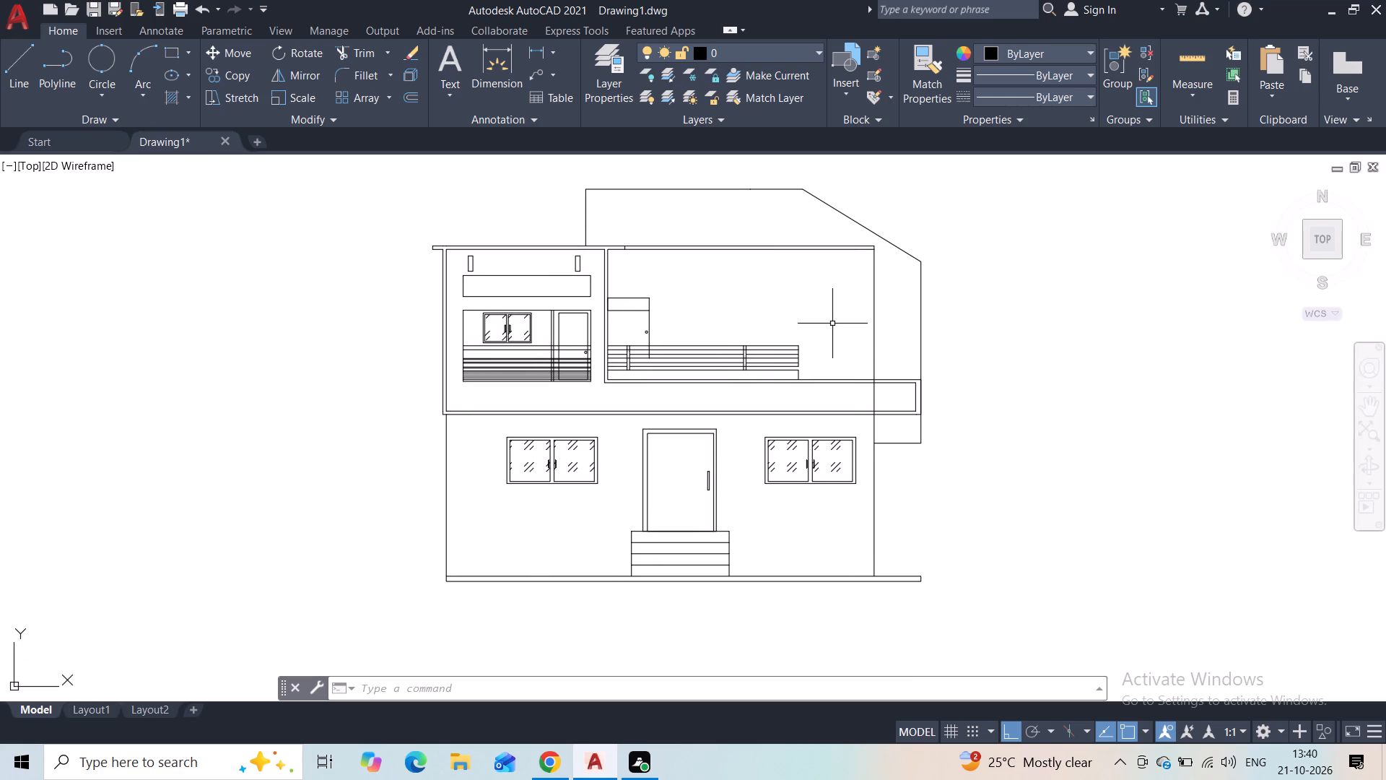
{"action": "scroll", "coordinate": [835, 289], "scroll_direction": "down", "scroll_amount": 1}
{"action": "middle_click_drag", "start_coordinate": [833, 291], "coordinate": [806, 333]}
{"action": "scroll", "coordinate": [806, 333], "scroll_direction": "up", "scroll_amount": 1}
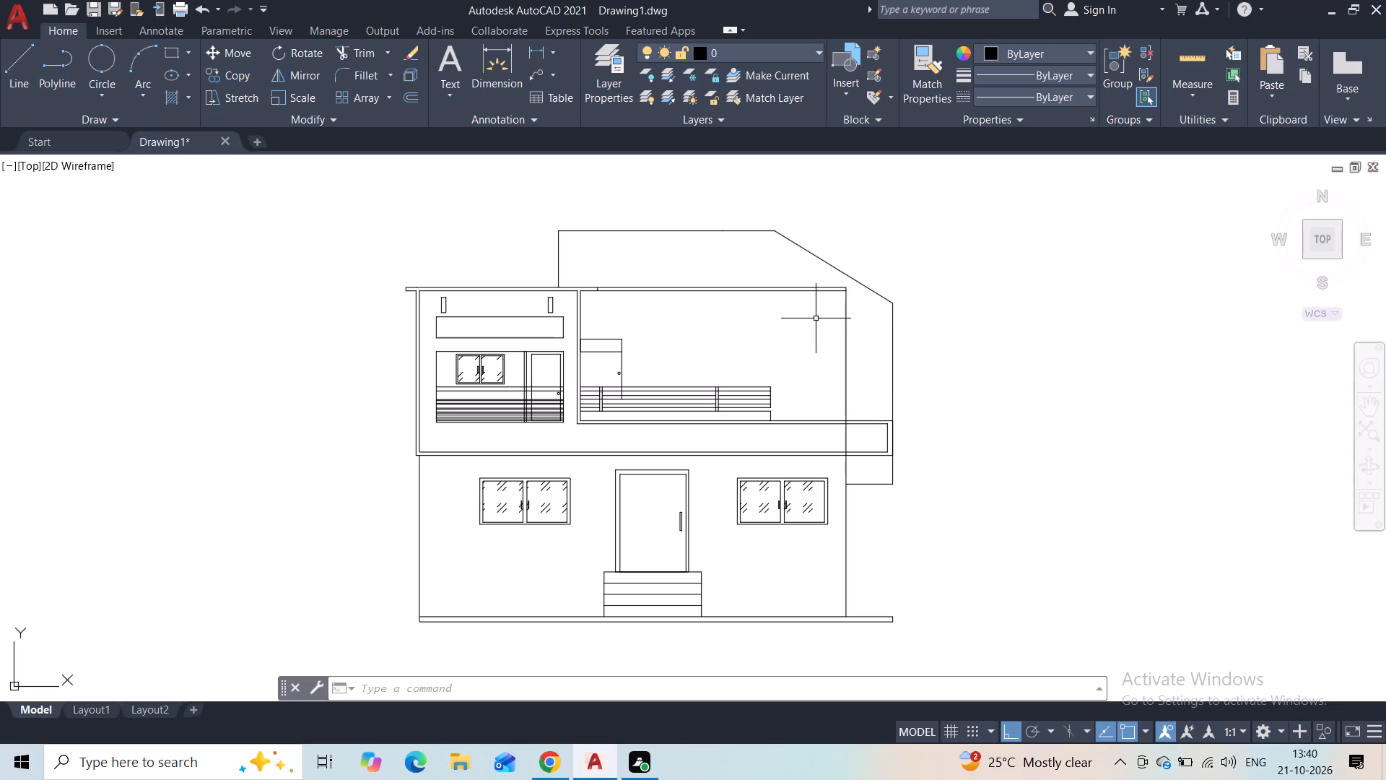